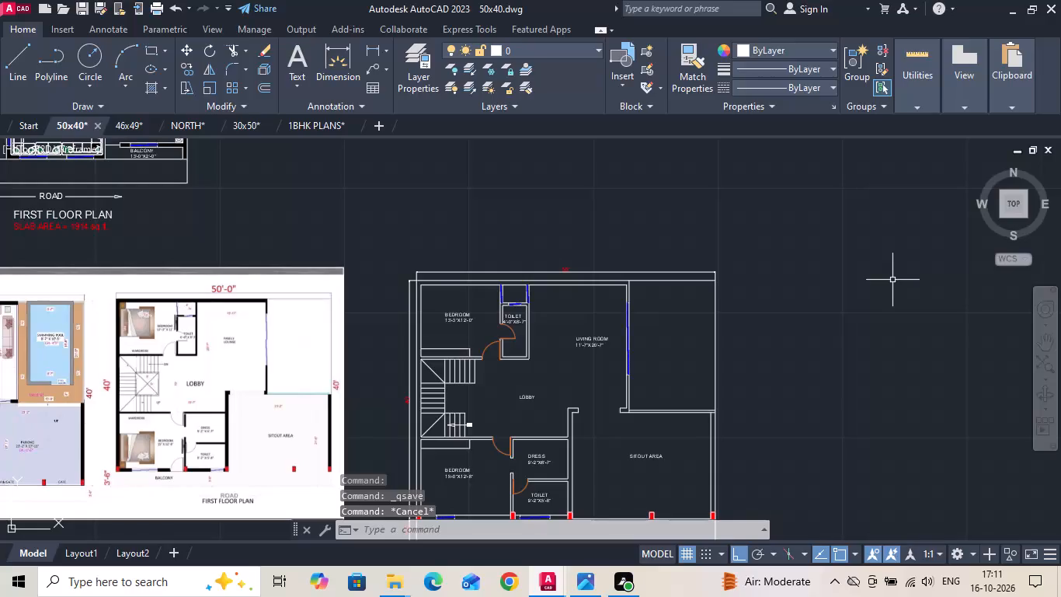
# Save the 50x40 drawing.
pyautogui.hotkey('ctrl', 's')
pyautogui.press('Escape')
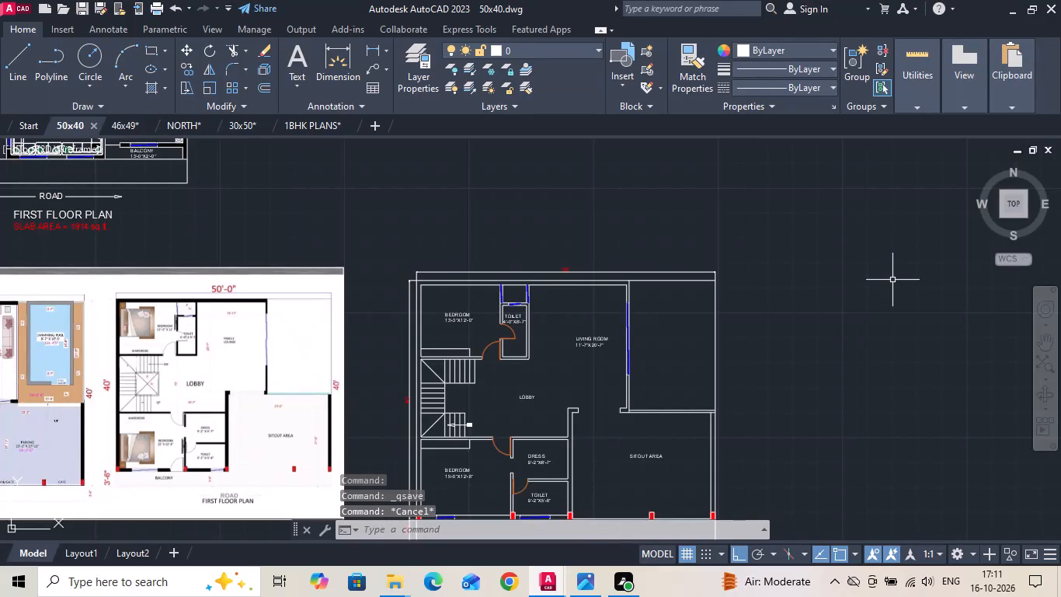
pyautogui.hotkey('ctrl', 's')
# Open the SITOUT AREA label for editing and try to set its text height to 1'.
pyautogui.moveTo(476, 411); pyautogui.dragTo(583, 316, button='middle')
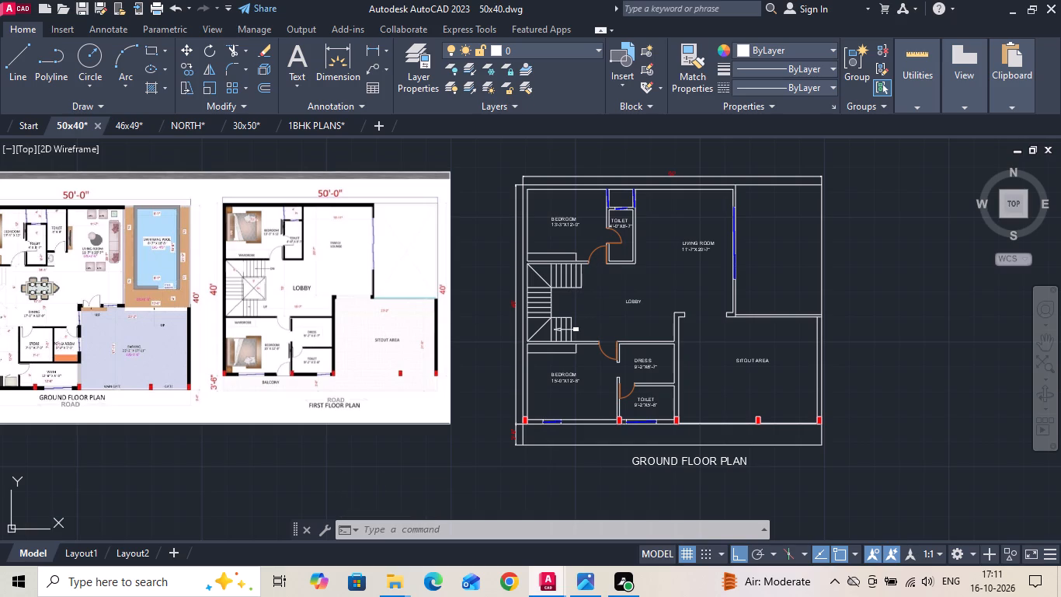
pyautogui.scroll(1, 733, 339)
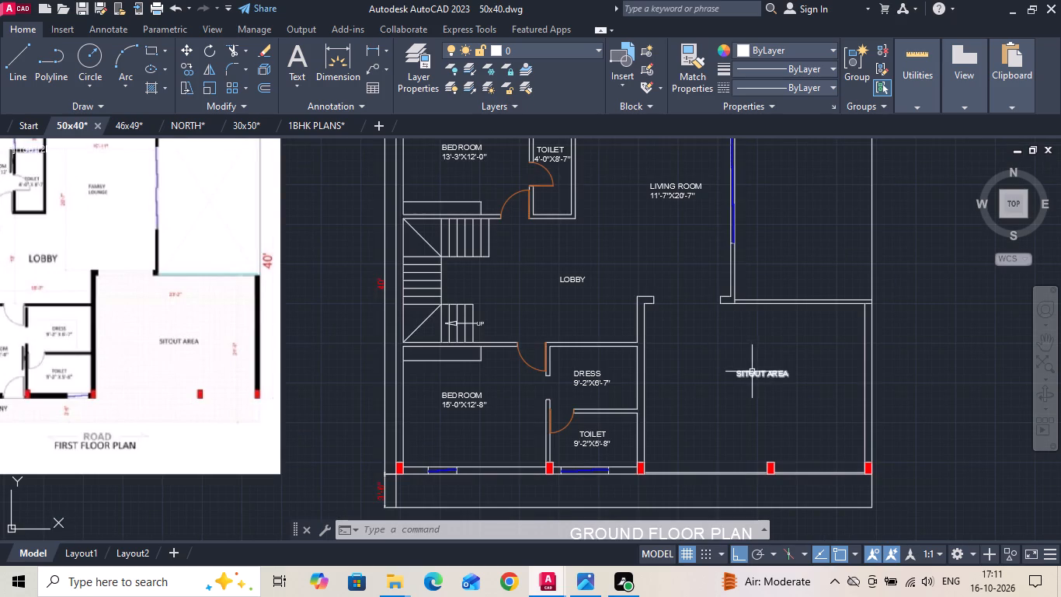
pyautogui.doubleClick(752, 372)
pyautogui.hotkey('ctrl', 'a')
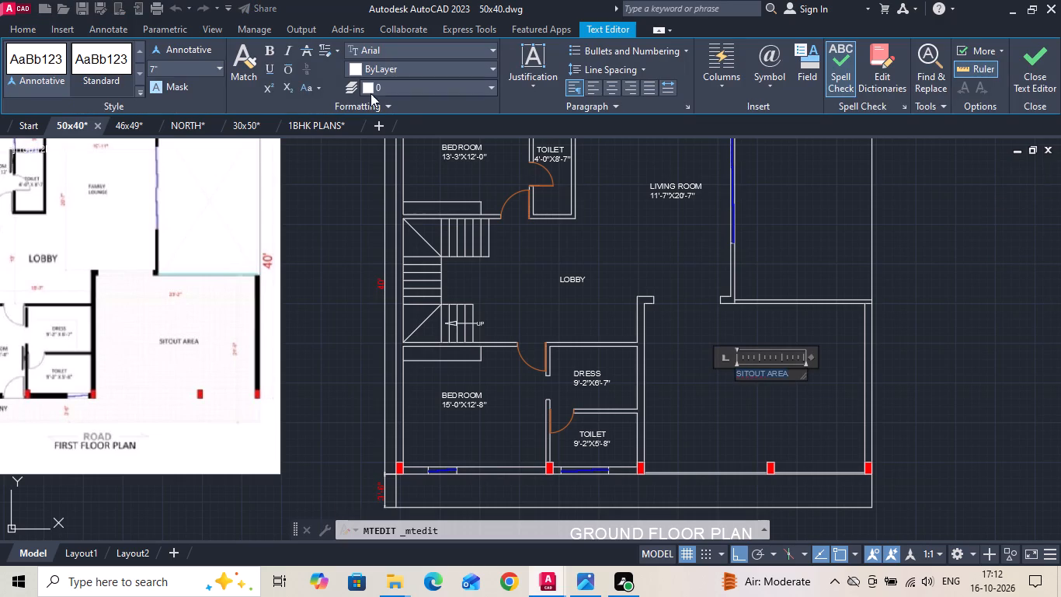
pyautogui.click(172, 64)
pyautogui.press('BackSpace')
pyautogui.write("1'")
pyautogui.press('Return')
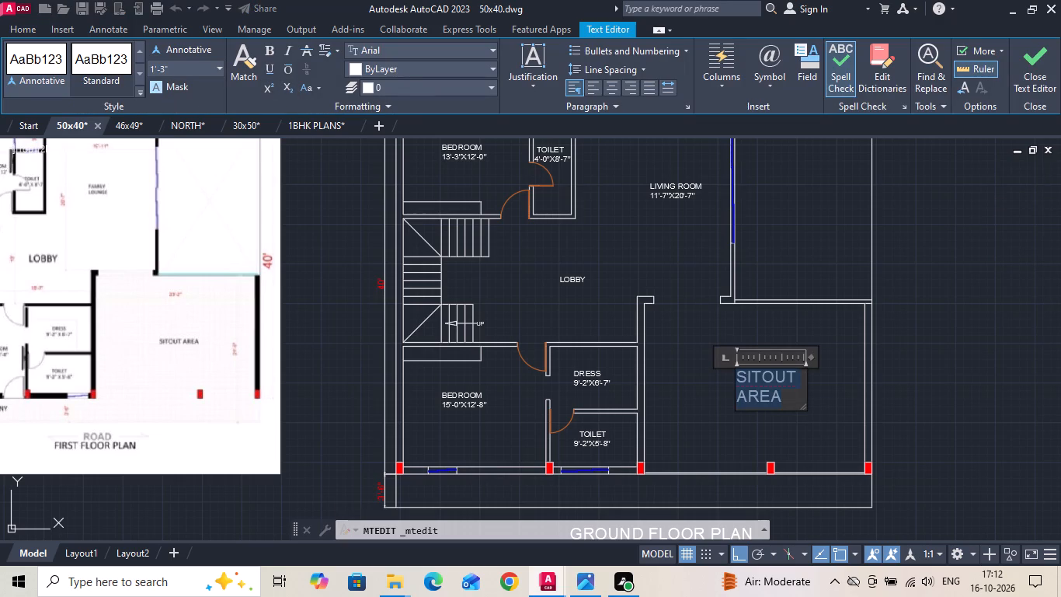
pyautogui.click(172, 64)
pyautogui.press('BackSpace')
pyautogui.write("1'")
pyautogui.press('Return')
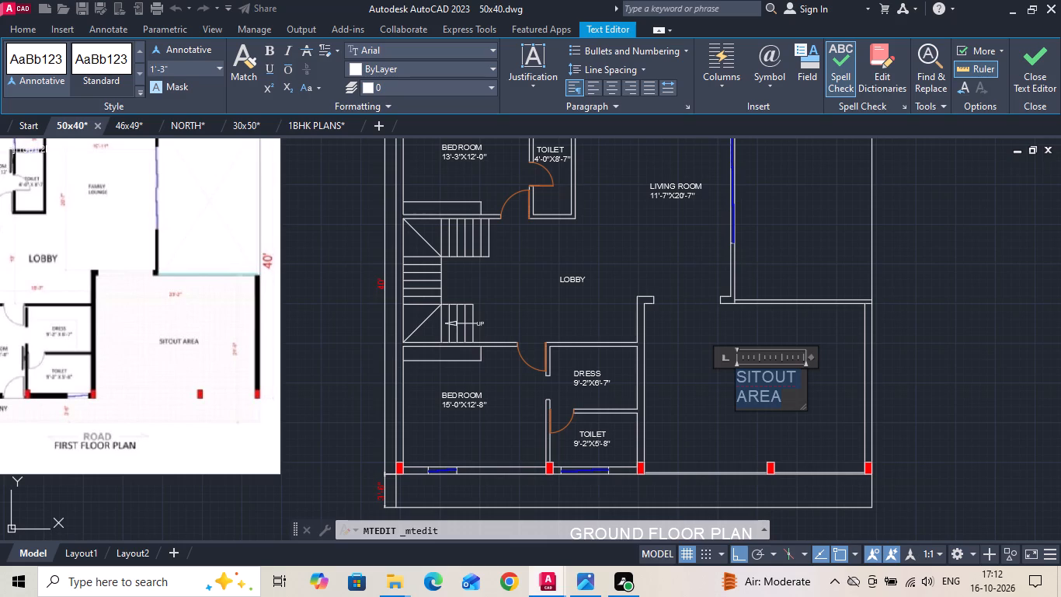
pyautogui.click(172, 64)
pyautogui.press('BackSpace')
pyautogui.write("1'")
pyautogui.press('Return')
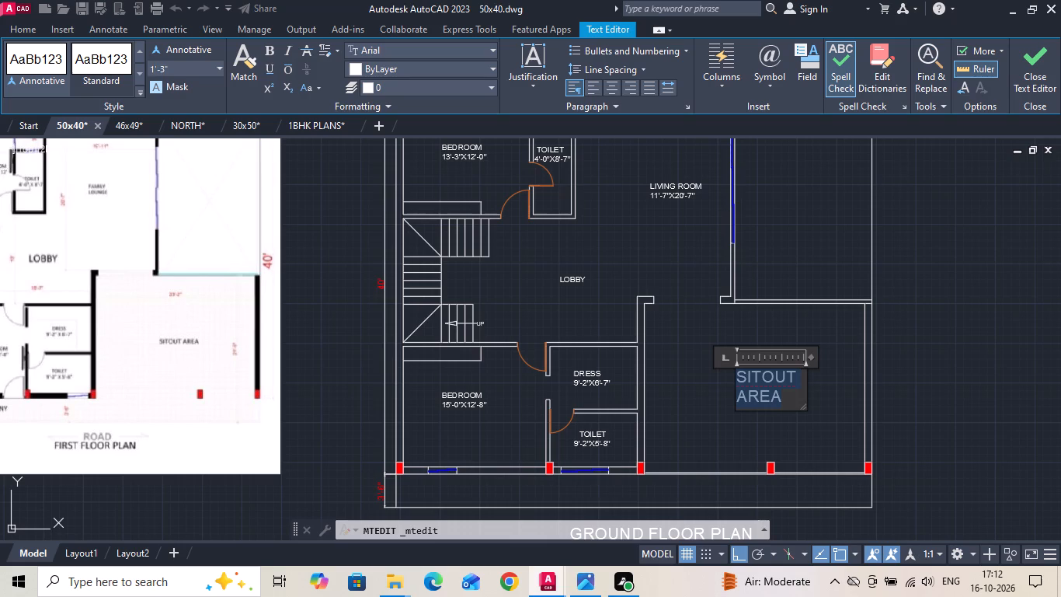
# Reselect all of the SITOUT AREA text and set its height to 12 inches.
pyautogui.click(173, 64)
pyautogui.hotkey('ctrl', 'a')
pyautogui.click(753, 387)
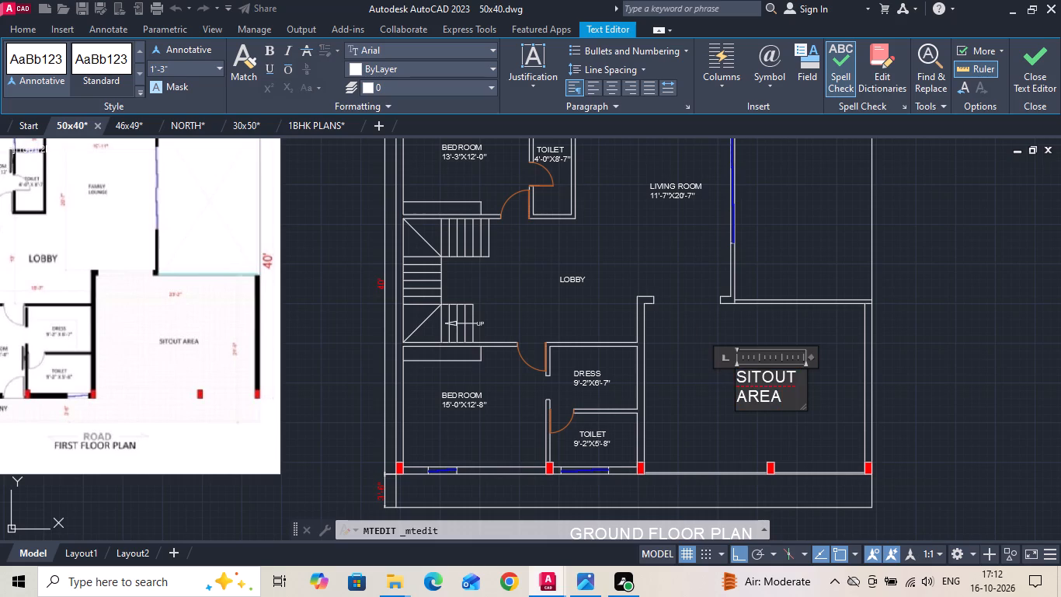
pyautogui.hotkey('ctrl', 'a')
pyautogui.click(168, 70)
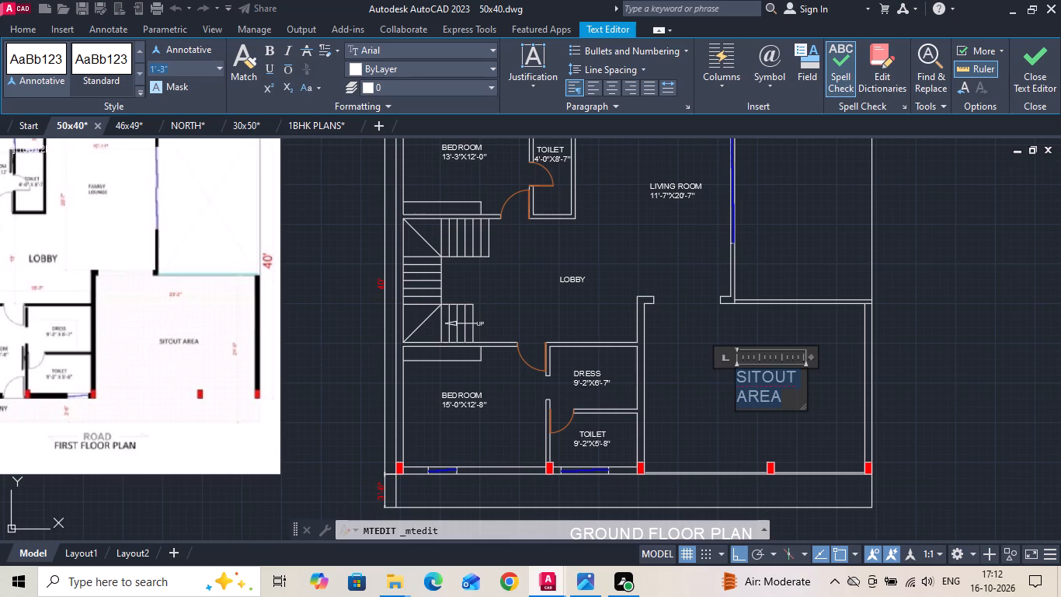
pyautogui.press('BackSpace')
pyautogui.write('12')
pyautogui.press('Return')
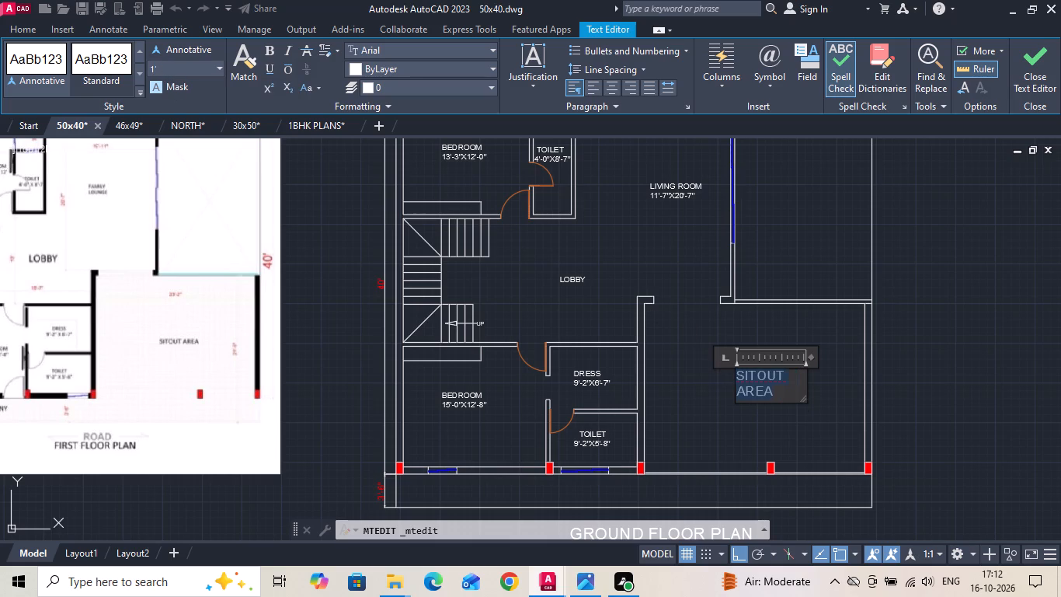
# Widen the SITOUT AREA text box so the label fits on one line, and finish editing.
pyautogui.moveTo(805, 379); pyautogui.dragTo(807, 379)
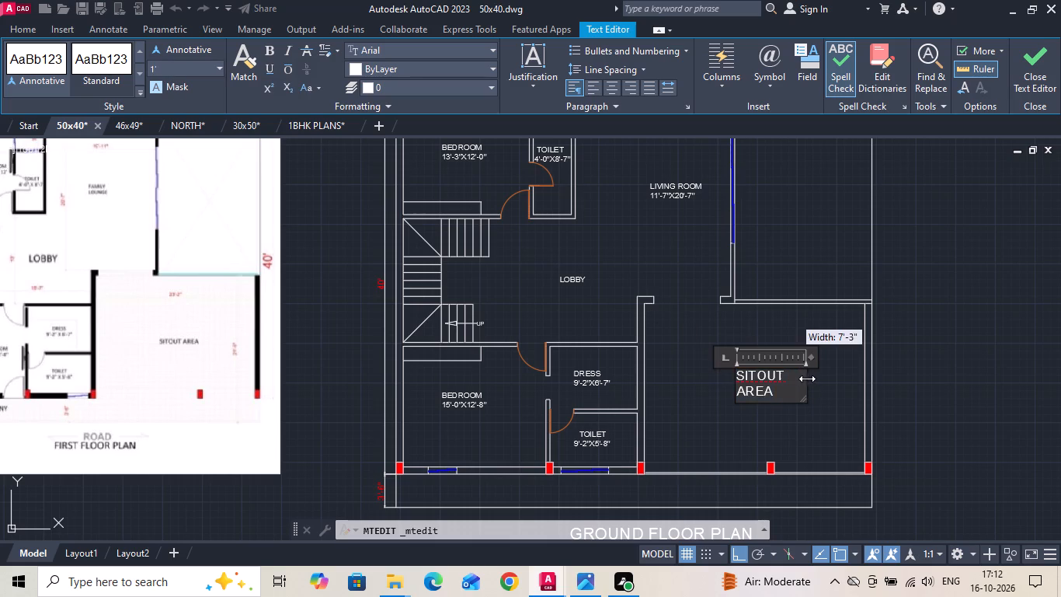
pyautogui.moveTo(807, 379); pyautogui.dragTo(863, 359)
pyautogui.click(788, 422)
# Move the SITOUT AREA label horizontally to the left so it sits centred in its room.
pyautogui.moveTo(775, 403); pyautogui.dragTo(769, 391)
pyautogui.click(749, 363)
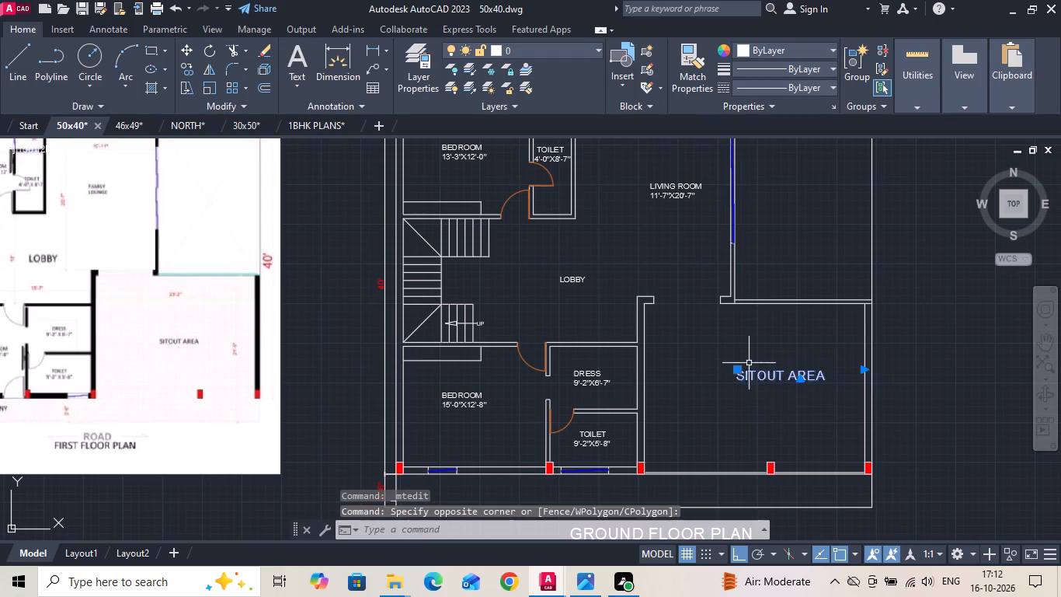
pyautogui.rightClick(749, 363)
pyautogui.click(781, 281)
pyautogui.click(950, 368)
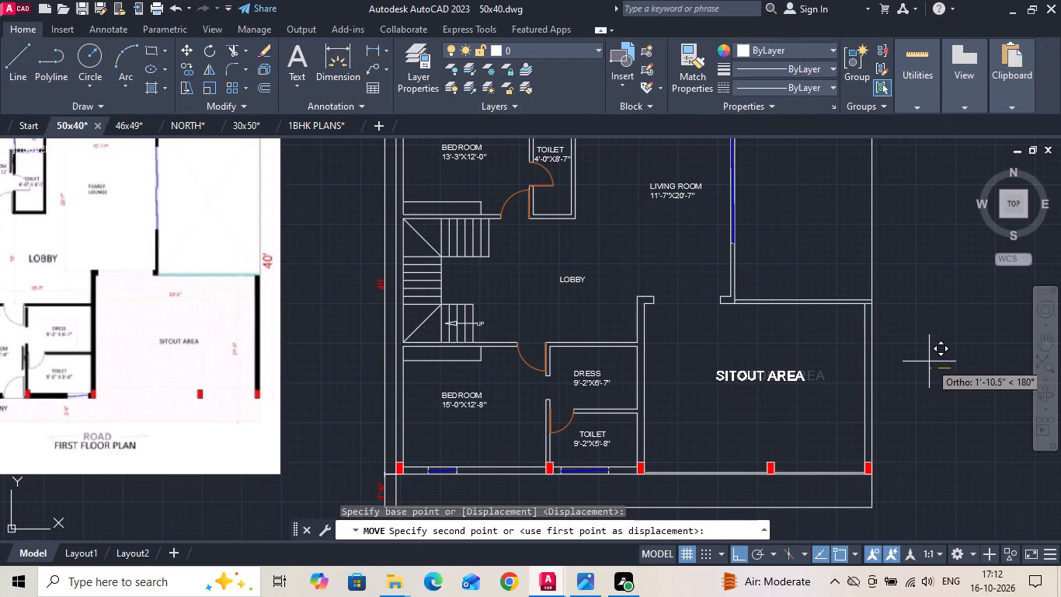
pyautogui.click(921, 367)
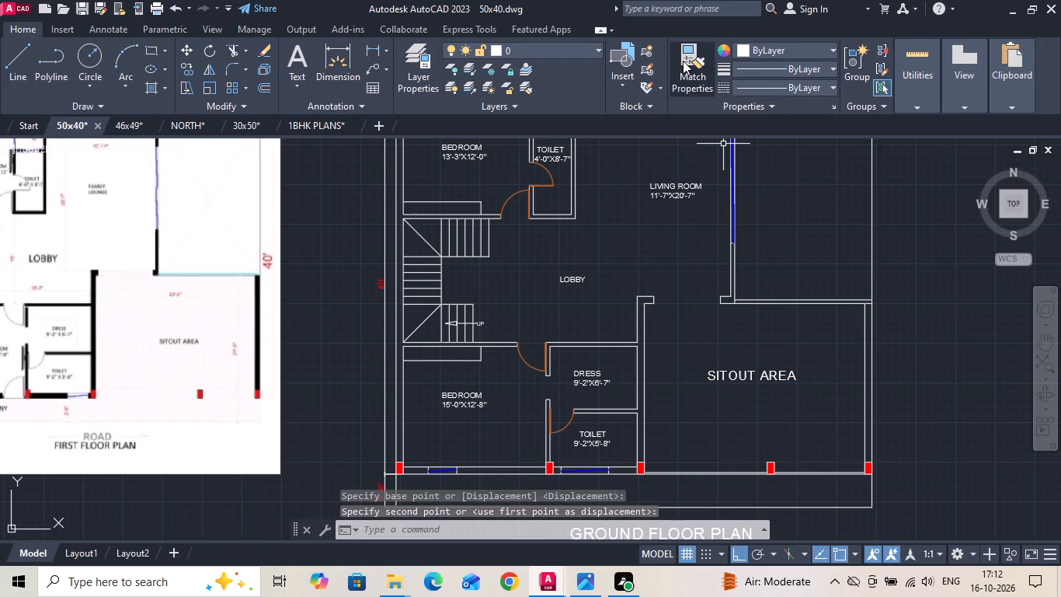
# Match the LOBBY label's properties to those of the SITOUT AREA label.
pyautogui.click(684, 63)
pyautogui.click(760, 372)
pyautogui.moveTo(558, 297); pyautogui.dragTo(552, 283)
pyautogui.click(544, 261)
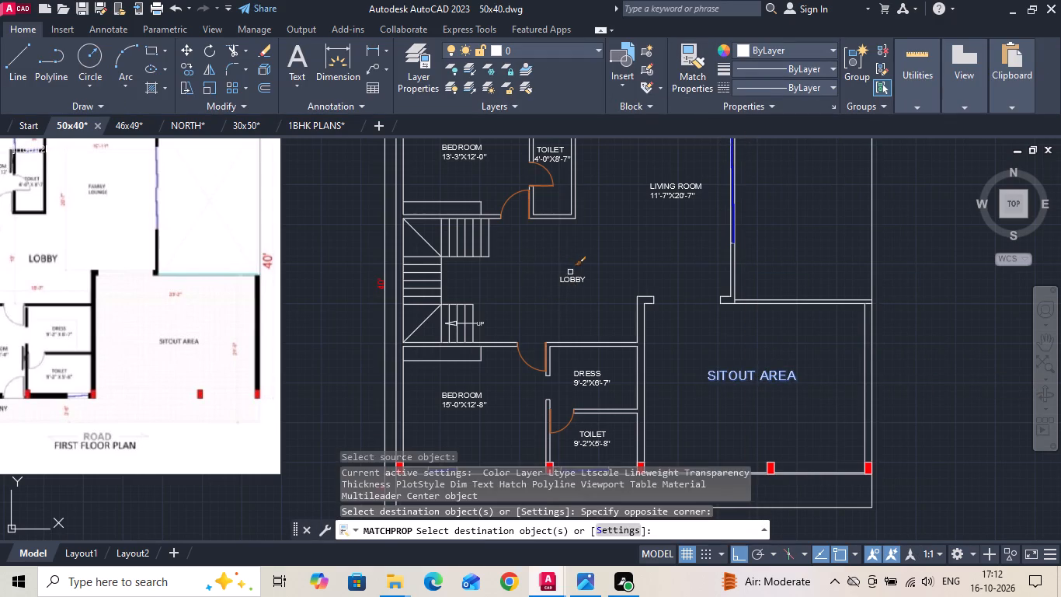
pyautogui.moveTo(572, 275); pyautogui.dragTo(567, 290)
pyautogui.click(561, 299)
pyautogui.press('Escape')
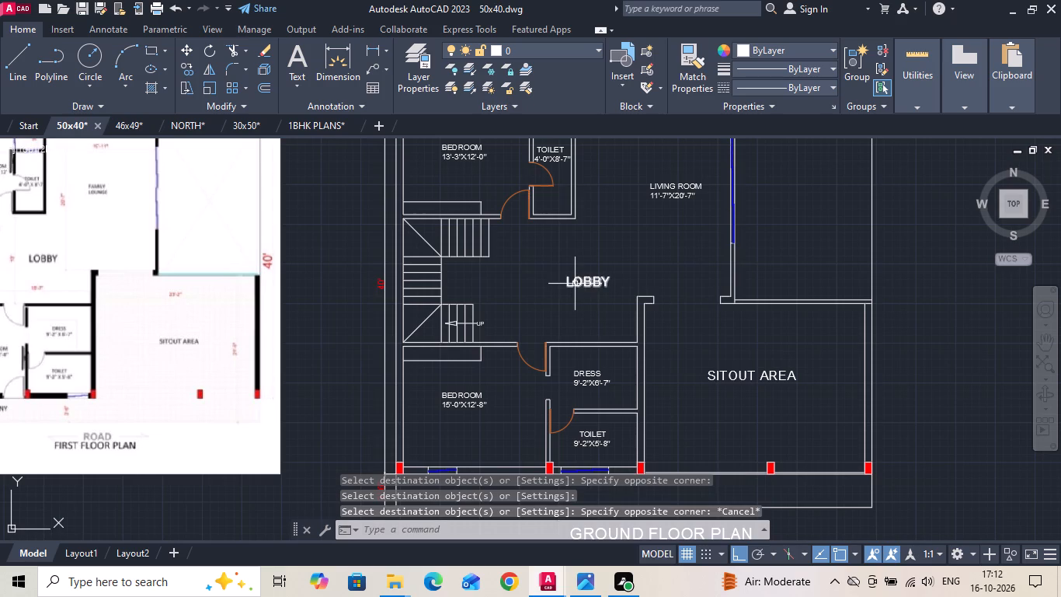
# Move the enlarged LOBBY label slightly left to centre it in the lobby space.
pyautogui.click(575, 284)
pyautogui.rightClick(575, 284)
pyautogui.click(587, 285)
pyautogui.click(659, 271)
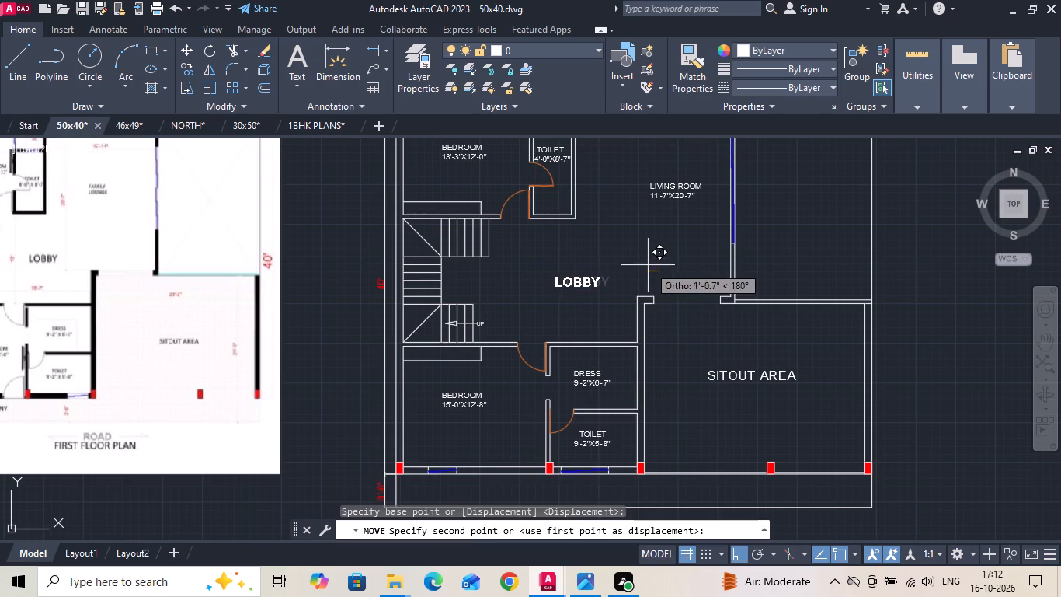
pyautogui.click(645, 264)
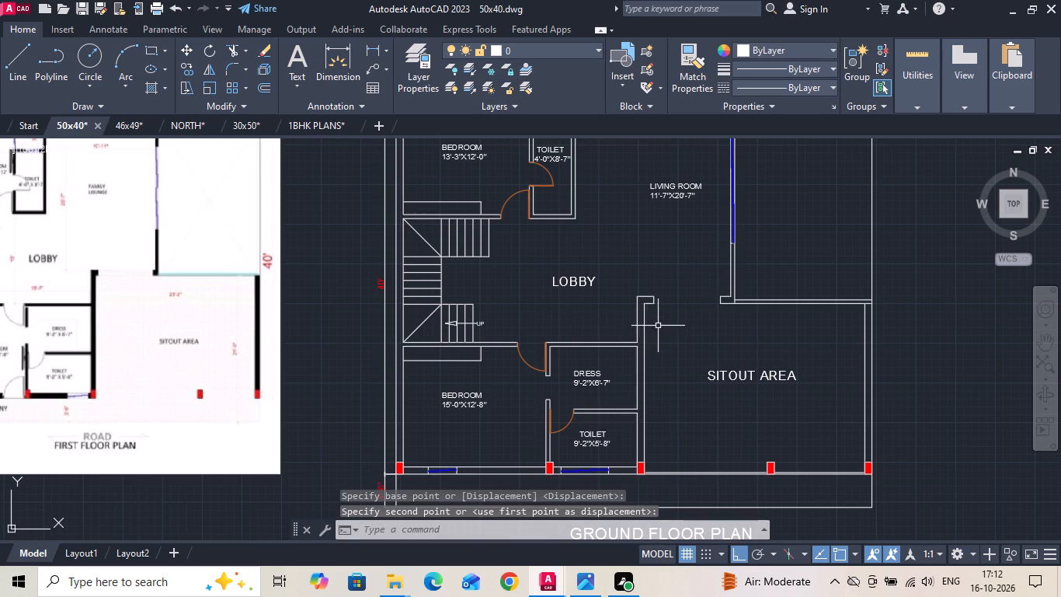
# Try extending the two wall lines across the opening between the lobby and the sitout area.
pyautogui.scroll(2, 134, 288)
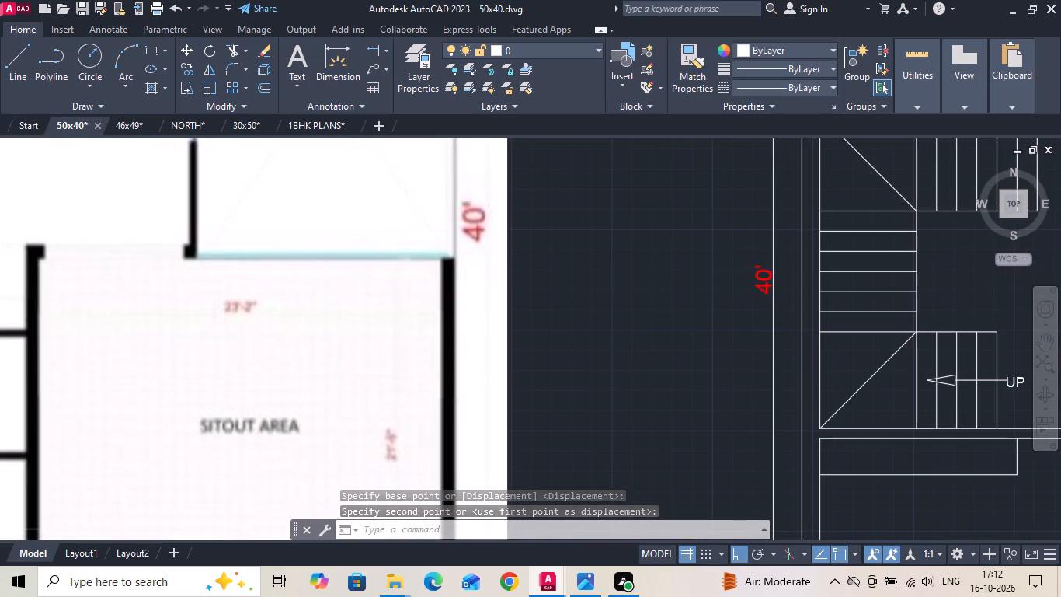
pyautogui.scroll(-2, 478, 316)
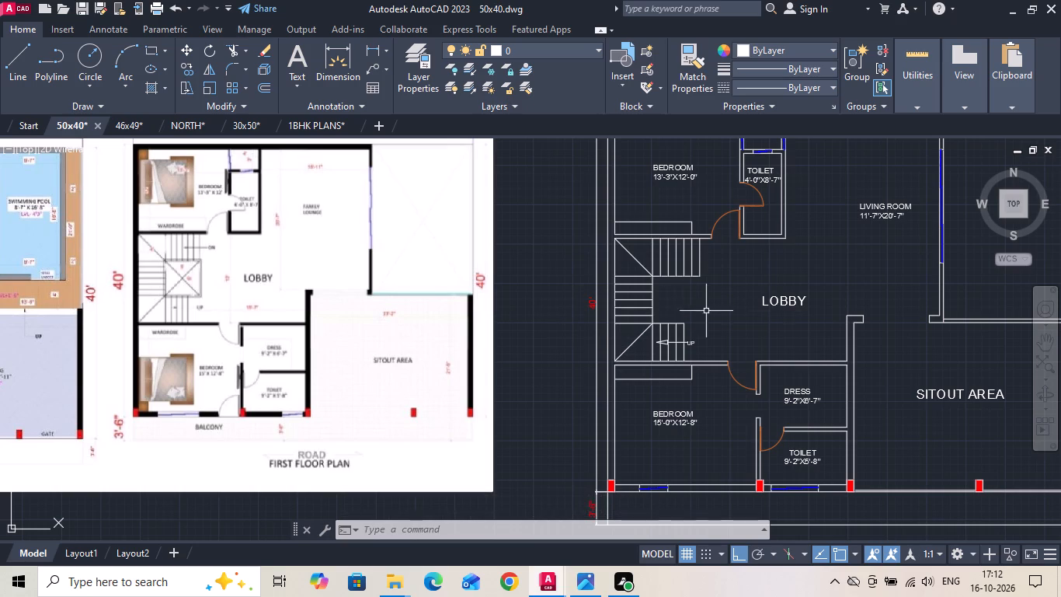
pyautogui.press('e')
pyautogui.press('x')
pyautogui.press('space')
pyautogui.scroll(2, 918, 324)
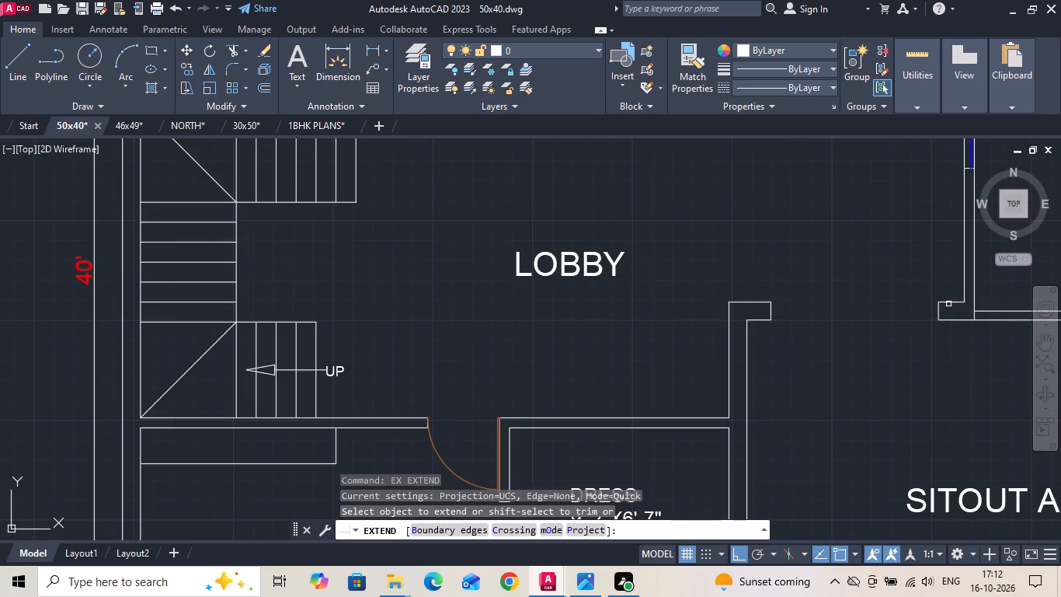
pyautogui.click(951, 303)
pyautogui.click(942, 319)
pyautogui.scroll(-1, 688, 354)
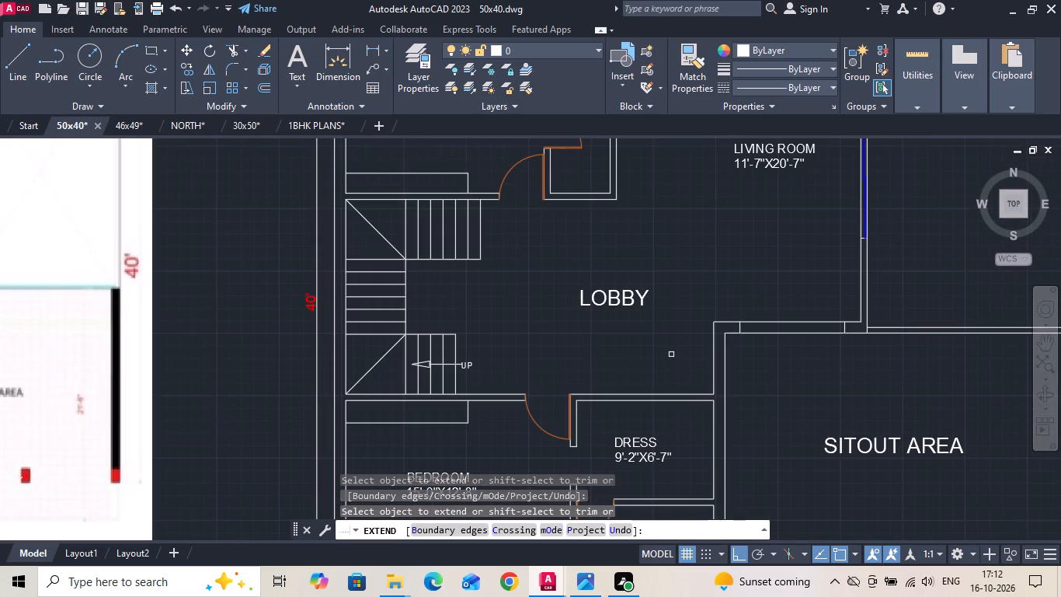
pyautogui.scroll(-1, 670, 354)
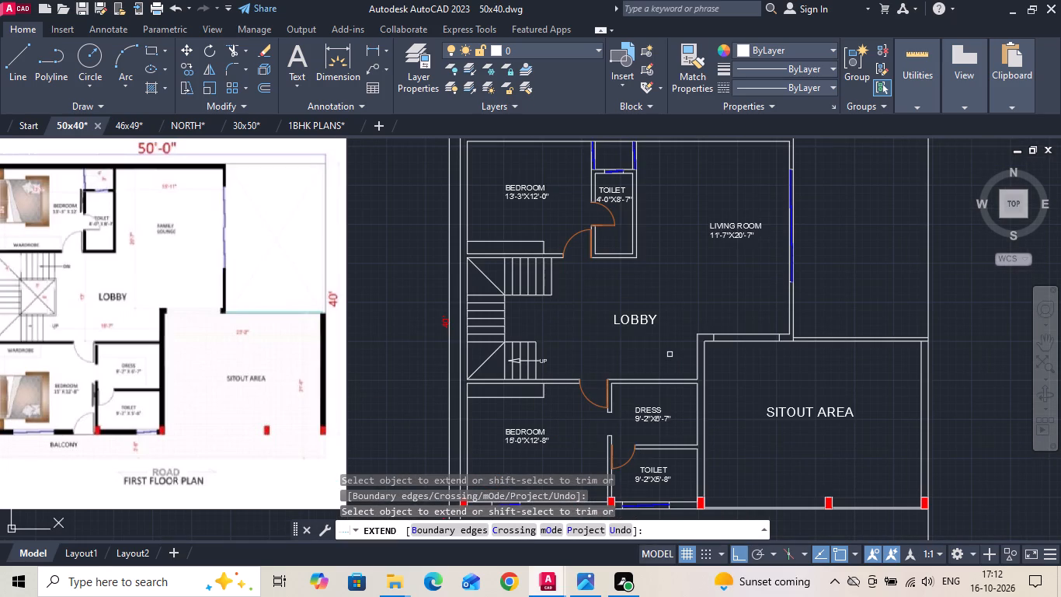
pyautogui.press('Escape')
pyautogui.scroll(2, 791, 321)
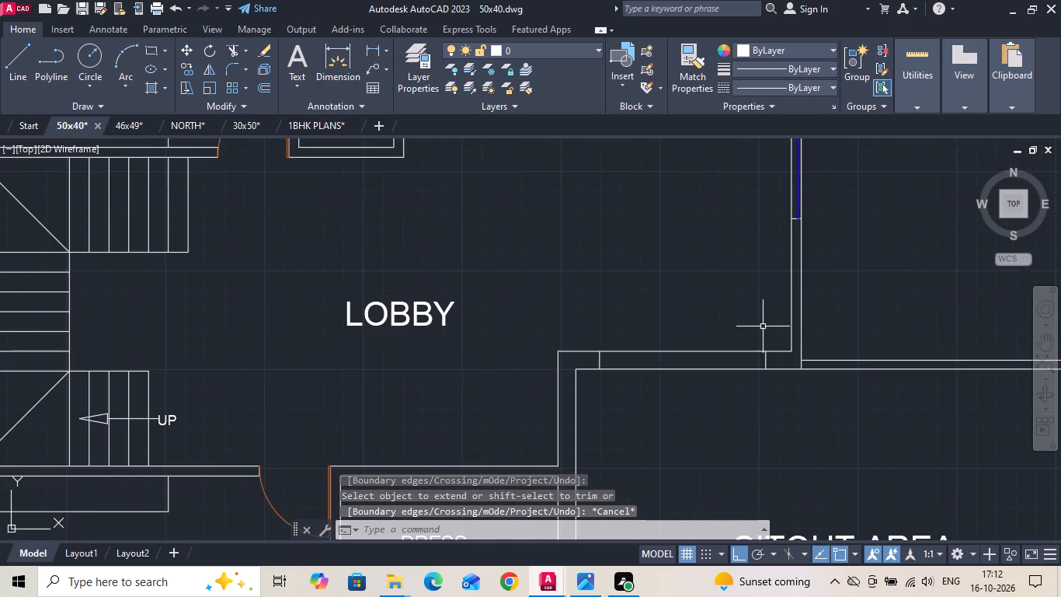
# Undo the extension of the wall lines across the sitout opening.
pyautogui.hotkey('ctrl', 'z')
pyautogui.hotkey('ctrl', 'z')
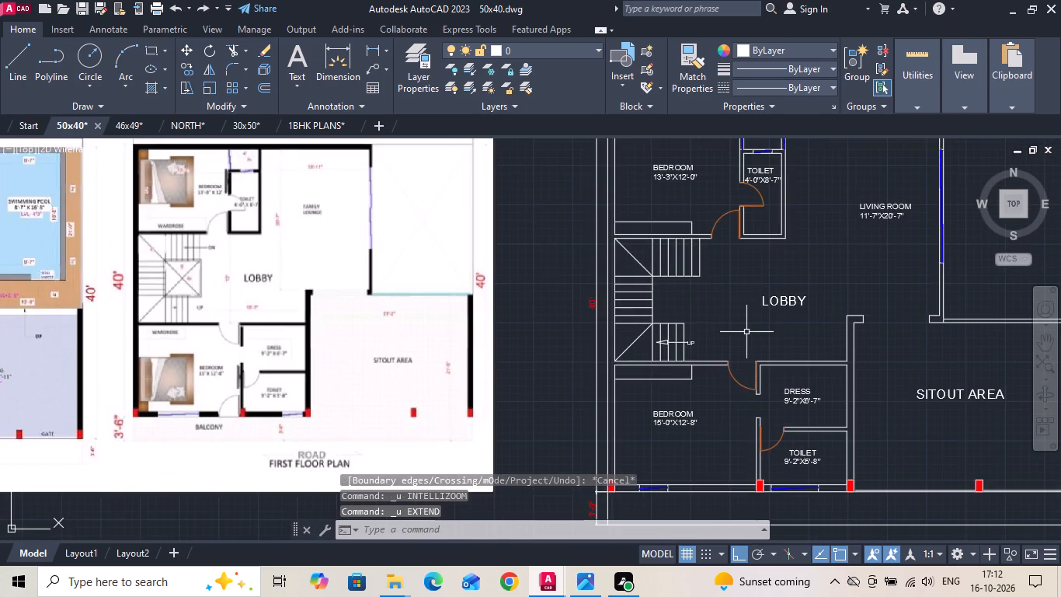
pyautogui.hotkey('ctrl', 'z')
# Draw a line across the sitout opening on its lobby side, joining the two wall ends.
pyautogui.scroll(1, 730, 310)
pyautogui.press('l')
pyautogui.press('space')
pyautogui.scroll(1, 707, 296)
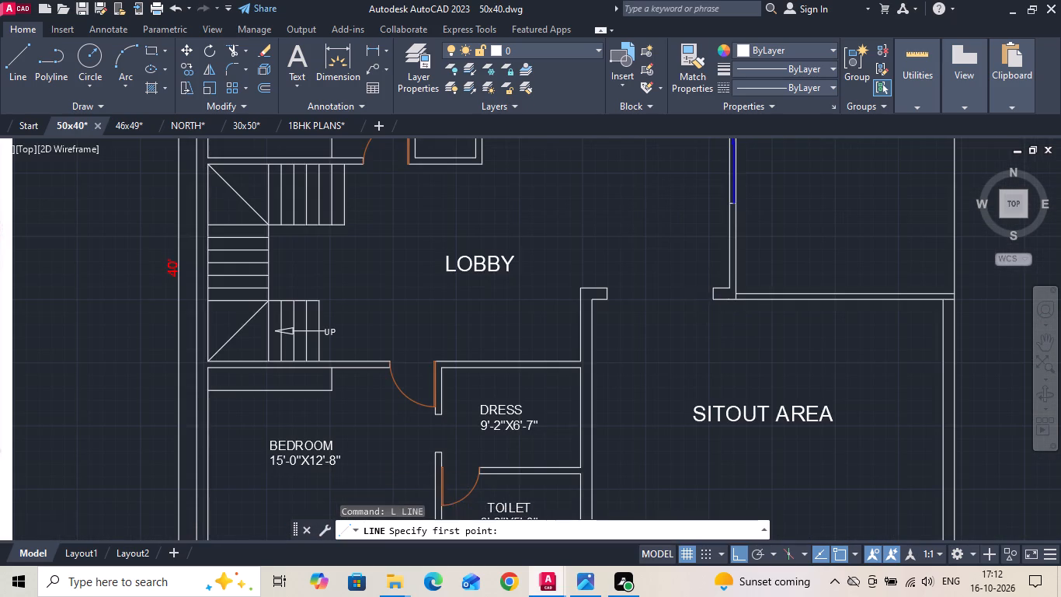
pyautogui.click(711, 281)
pyautogui.click(541, 283)
pyautogui.press('Escape')
# Copy the new opening line to the sitout-side face of the wall.
pyautogui.moveTo(631, 263); pyautogui.dragTo(629, 271)
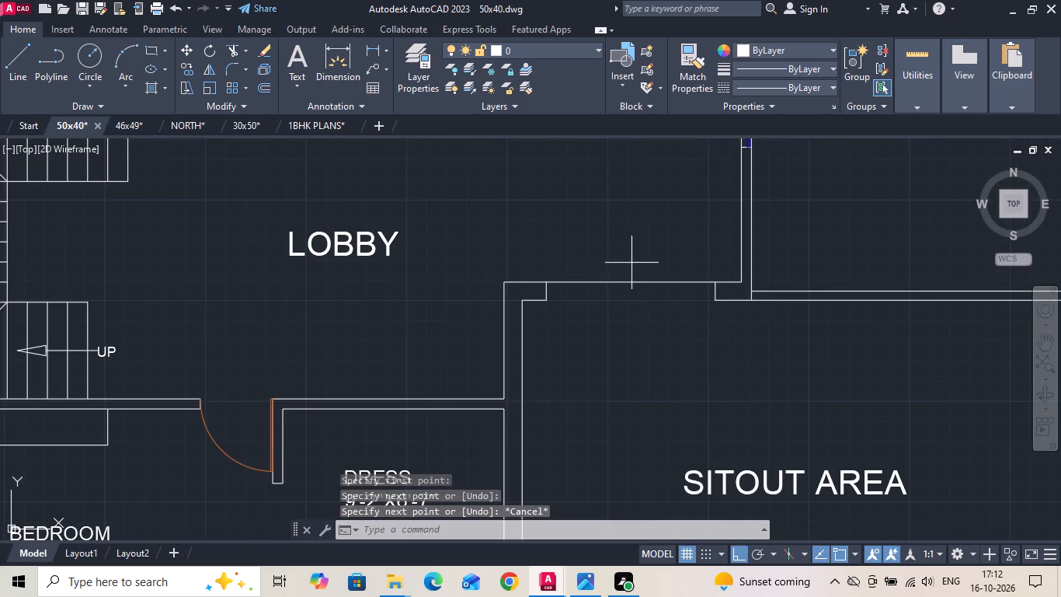
pyautogui.moveTo(629, 271); pyautogui.dragTo(614, 296)
pyautogui.click(604, 312)
pyautogui.rightClick(604, 313)
pyautogui.click(628, 298)
pyautogui.scroll(2, 558, 292)
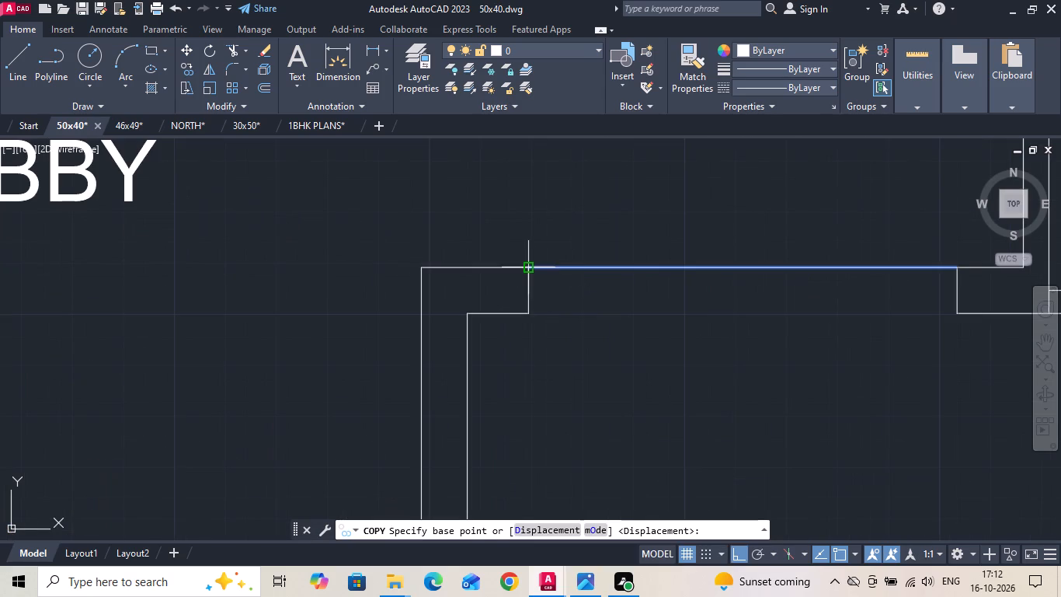
pyautogui.click(528, 270)
pyautogui.click(524, 316)
pyautogui.press('Escape')
# Change the colour of both lines across the sitout opening to dark grey.
pyautogui.moveTo(694, 378); pyautogui.dragTo(672, 333)
pyautogui.click(648, 245)
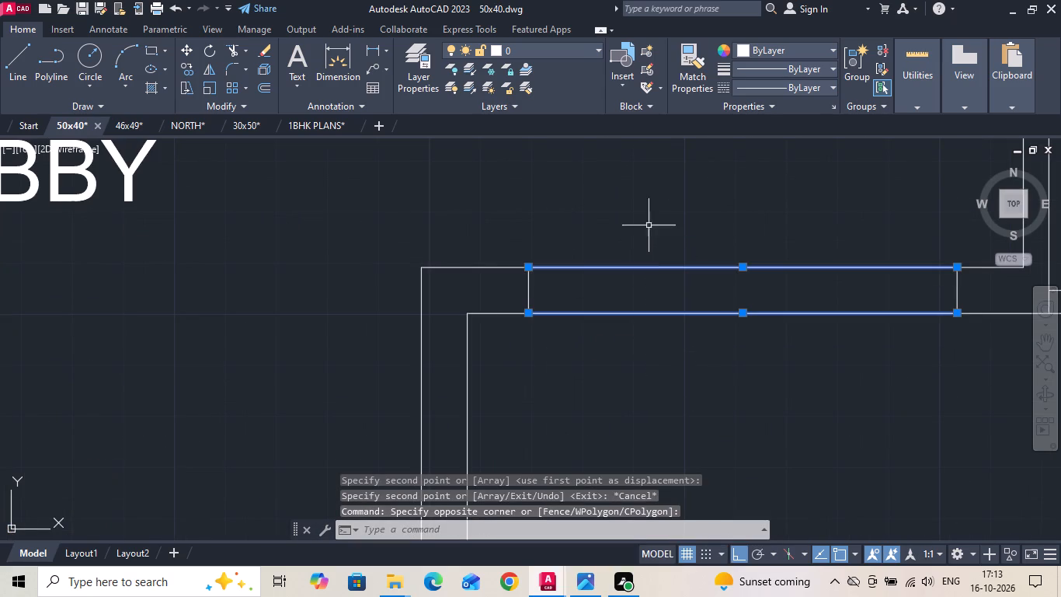
pyautogui.click(739, 55)
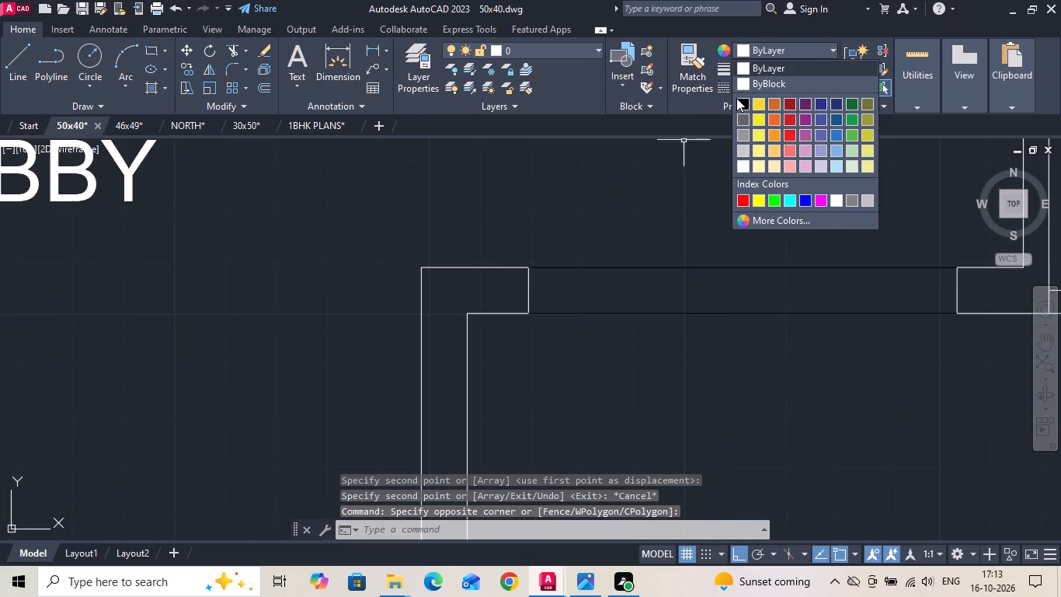
pyautogui.click(741, 119)
pyautogui.press('Escape')
pyautogui.press('Escape')
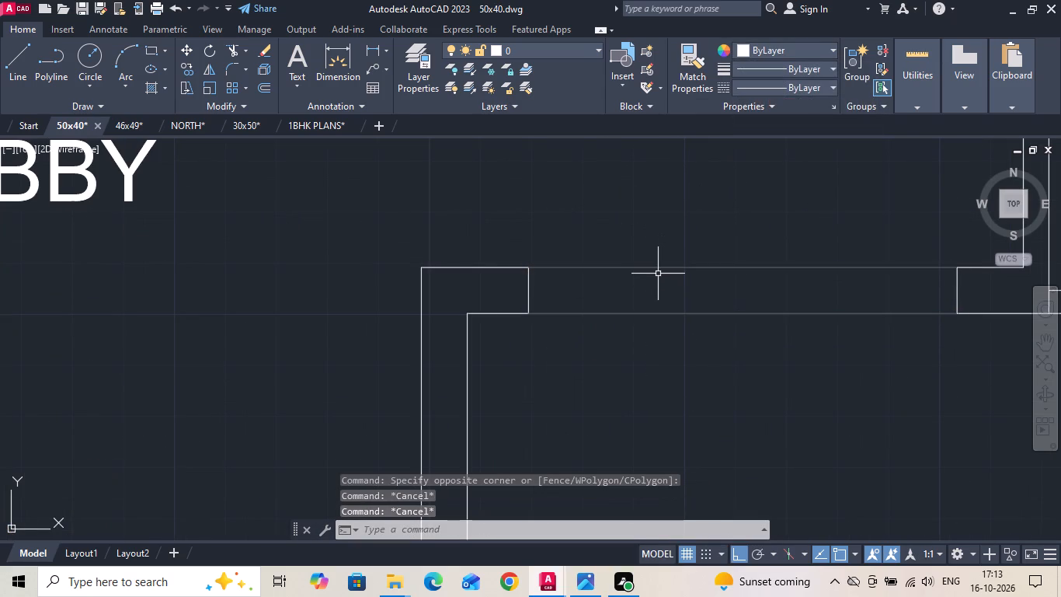
# Save the drawing.
pyautogui.hotkey('ctrl', 's')
# Change the colour of the UP label on the lower stair flight to red.
pyautogui.keyDown('ctrl'); pyautogui.scroll(-5, 657, 280); pyautogui.keyUp('ctrl')
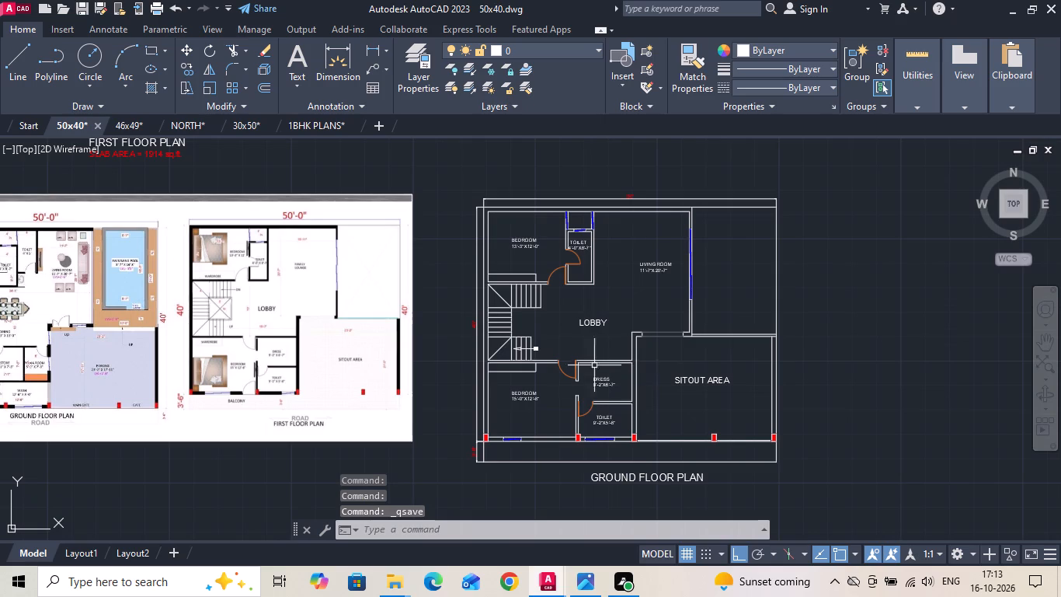
pyautogui.moveTo(562, 368); pyautogui.dragTo(632, 368, button='middle')
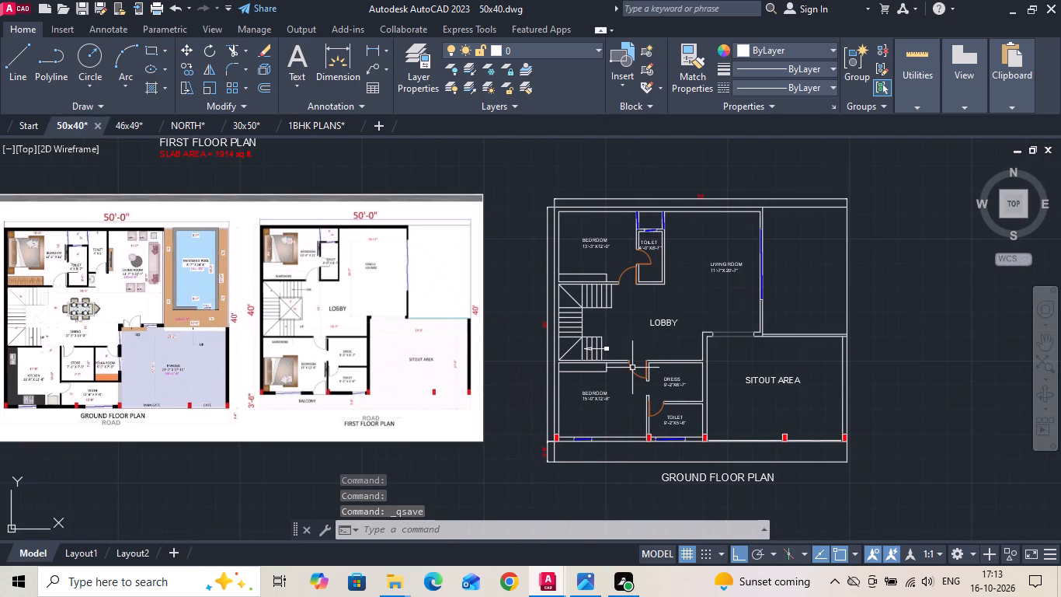
pyautogui.scroll(4, 621, 347)
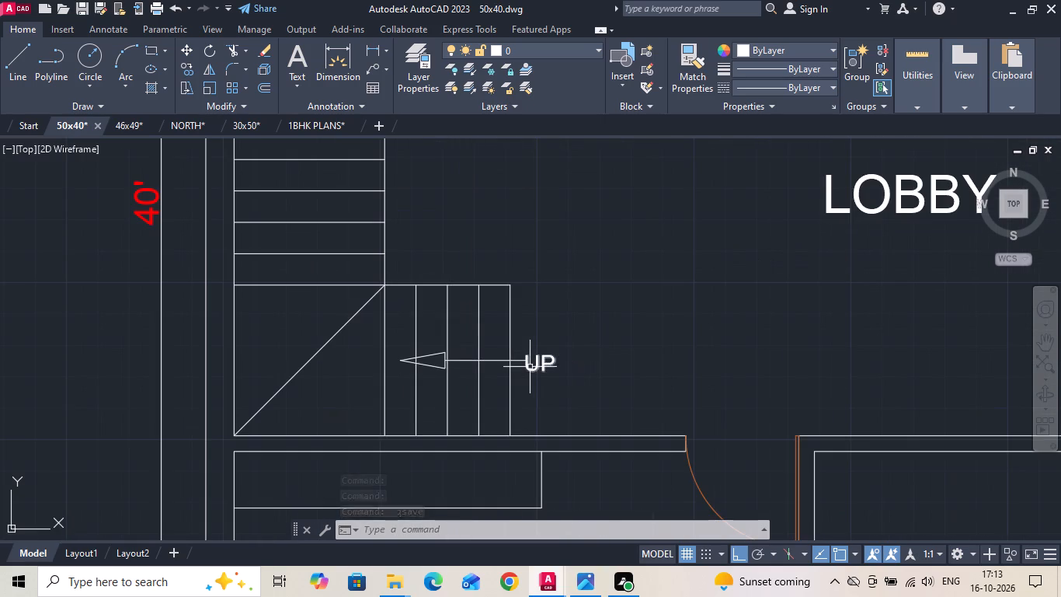
pyautogui.doubleClick(539, 367)
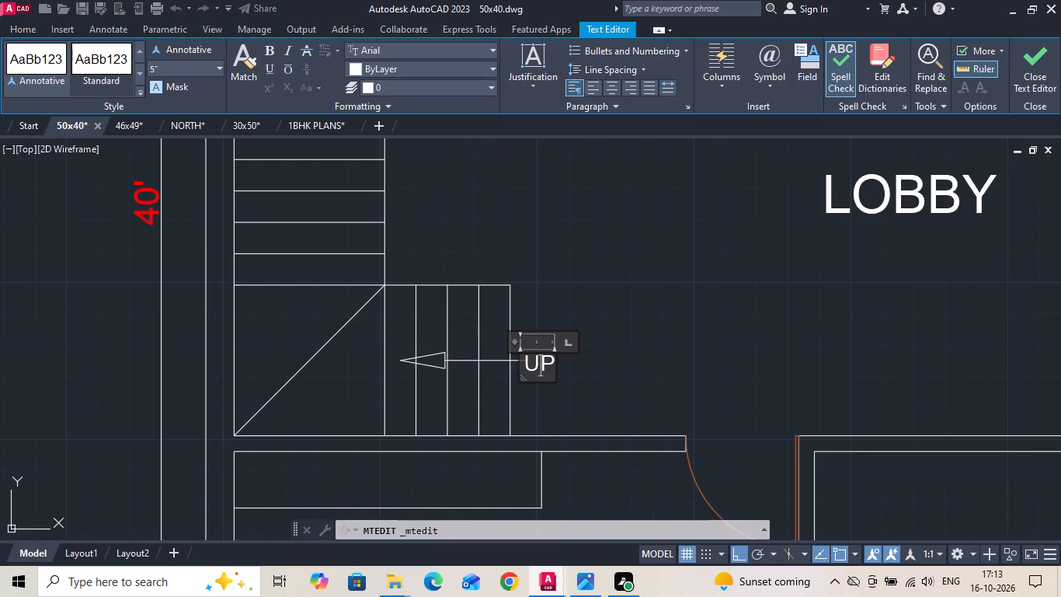
pyautogui.hotkey('ctrl', 'a')
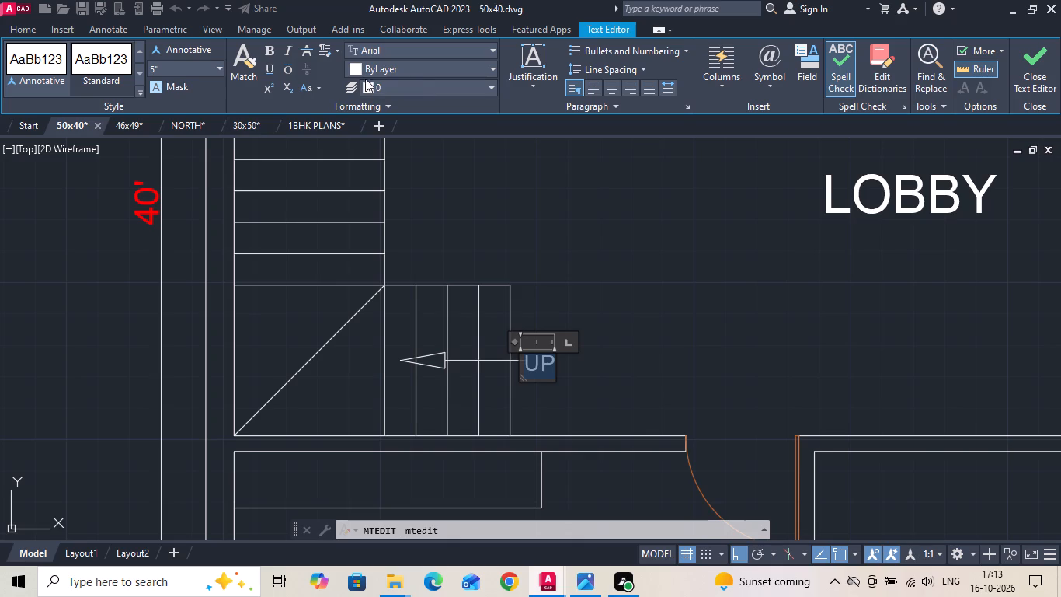
pyautogui.click(357, 70)
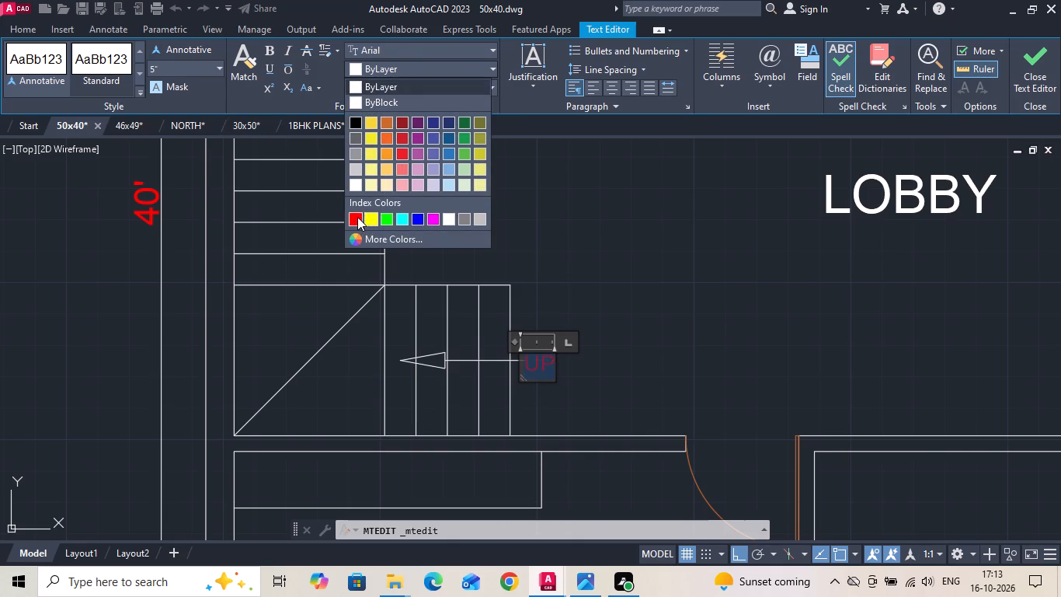
pyautogui.click(356, 217)
pyautogui.click(574, 222)
pyautogui.press('Escape')
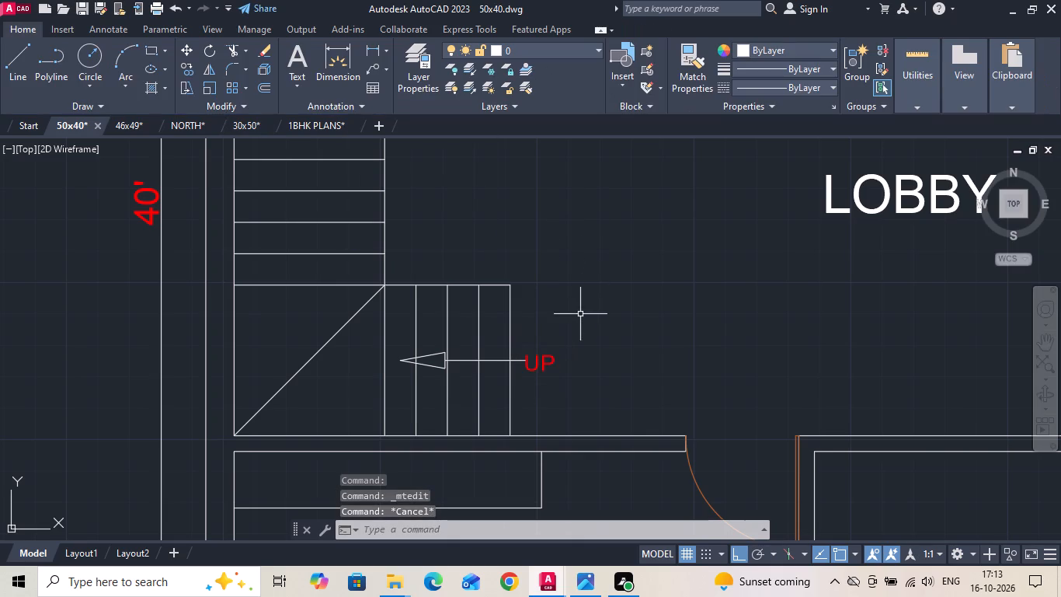
# Copy the UP label with its arrow line and arrowhead from the lower stair flight to the end of the upper flight.
pyautogui.moveTo(576, 330); pyautogui.dragTo(554, 361)
pyautogui.click(517, 391)
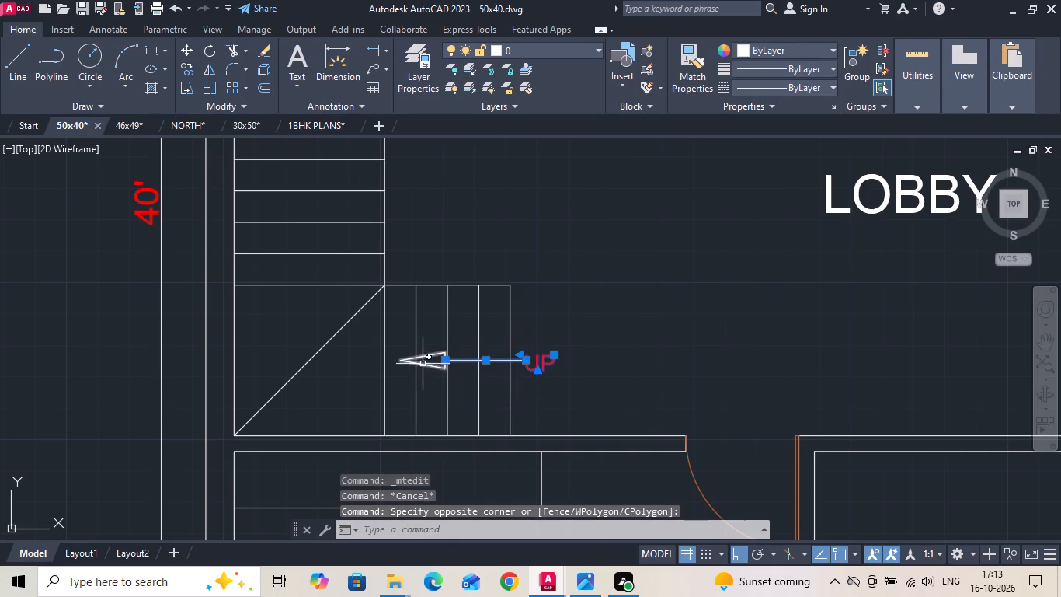
pyautogui.click(423, 364)
pyautogui.rightClick(423, 363)
pyautogui.click(484, 324)
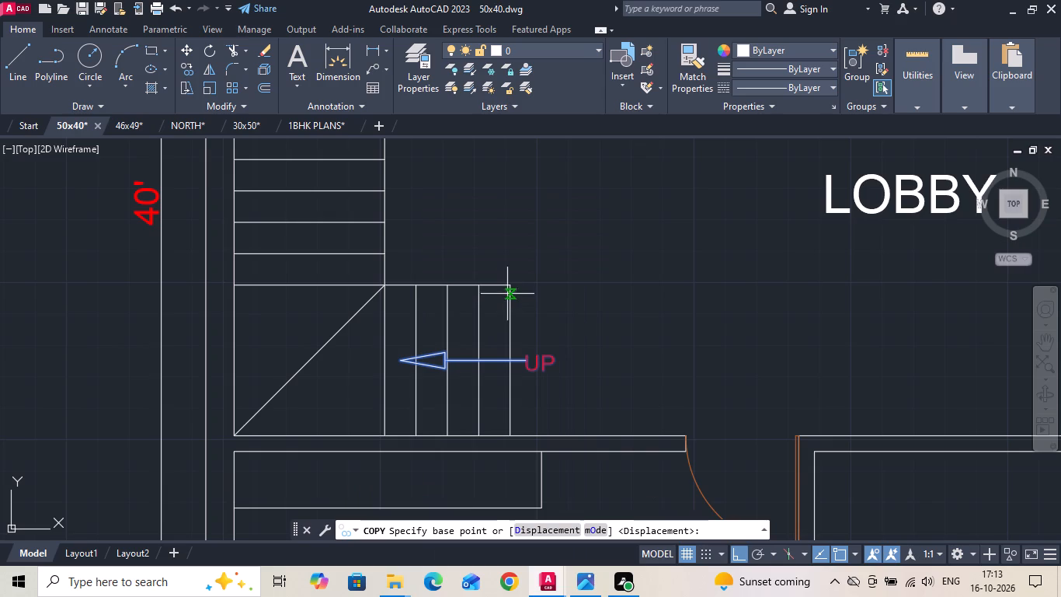
pyautogui.click(510, 288)
pyautogui.scroll(-2, 492, 384)
pyautogui.scroll(2, 506, 220)
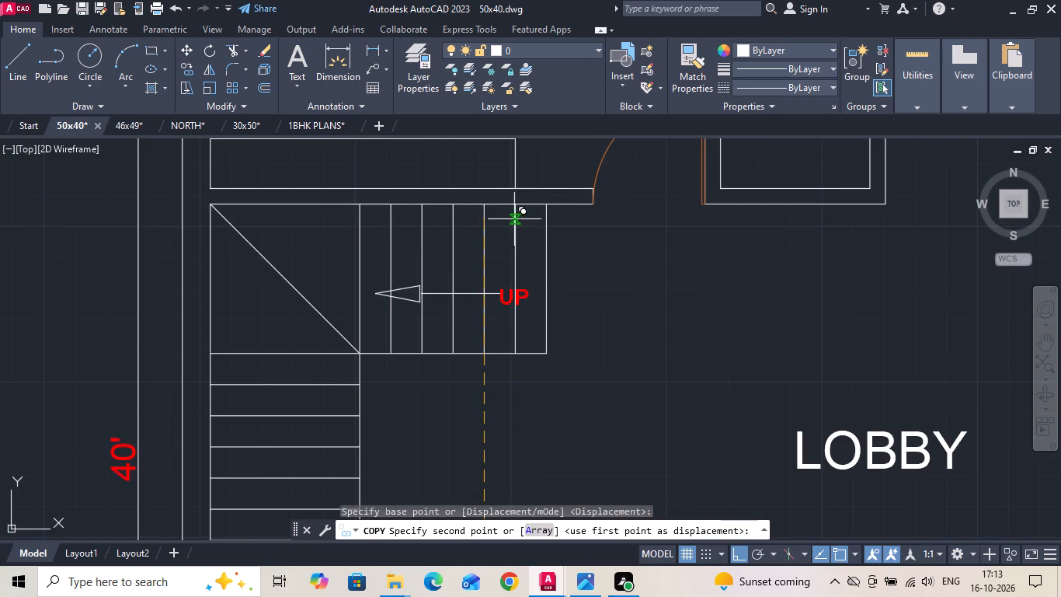
pyautogui.click(546, 206)
pyautogui.press('Escape')
# Change the text of the copied label on the upper stair flight to DN.
pyautogui.doubleClick(578, 283)
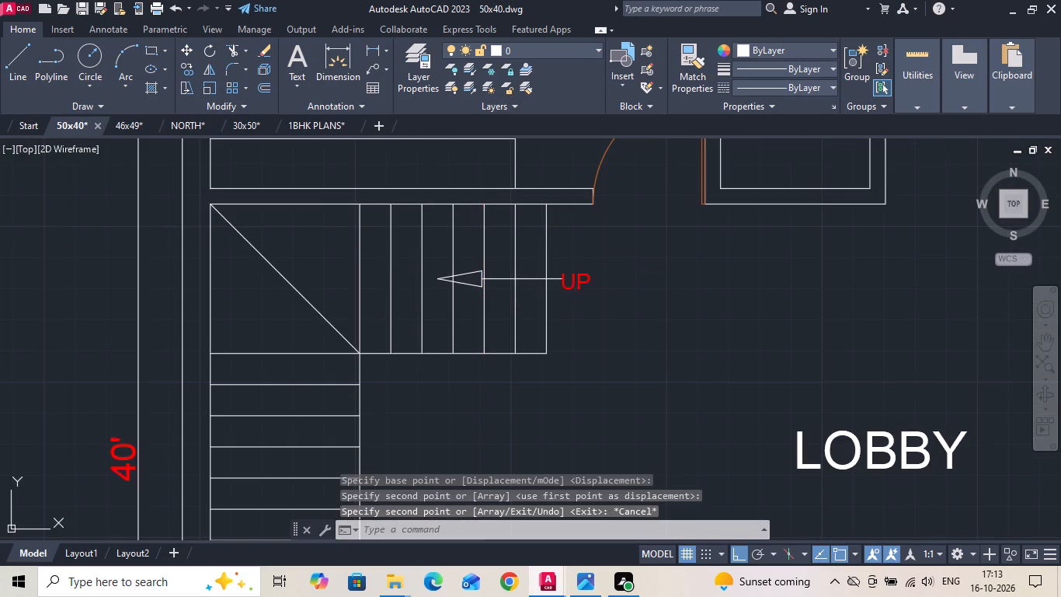
pyautogui.press('BackSpace')
pyautogui.click(582, 287)
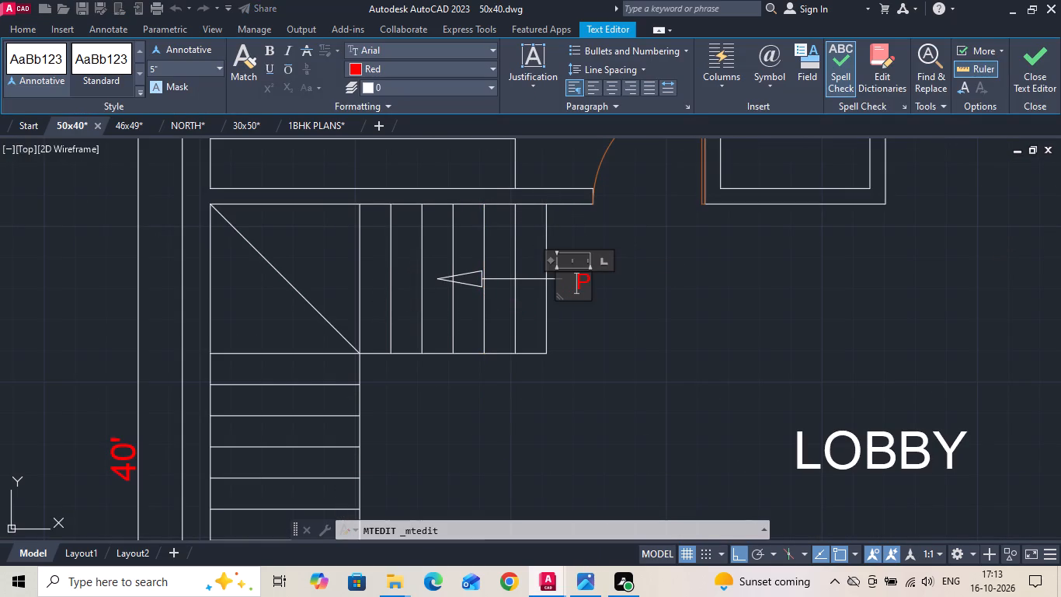
pyautogui.press('BackSpace')
pyautogui.click(586, 292)
pyautogui.press('BackSpace')
pyautogui.write('DN')
pyautogui.click(580, 323)
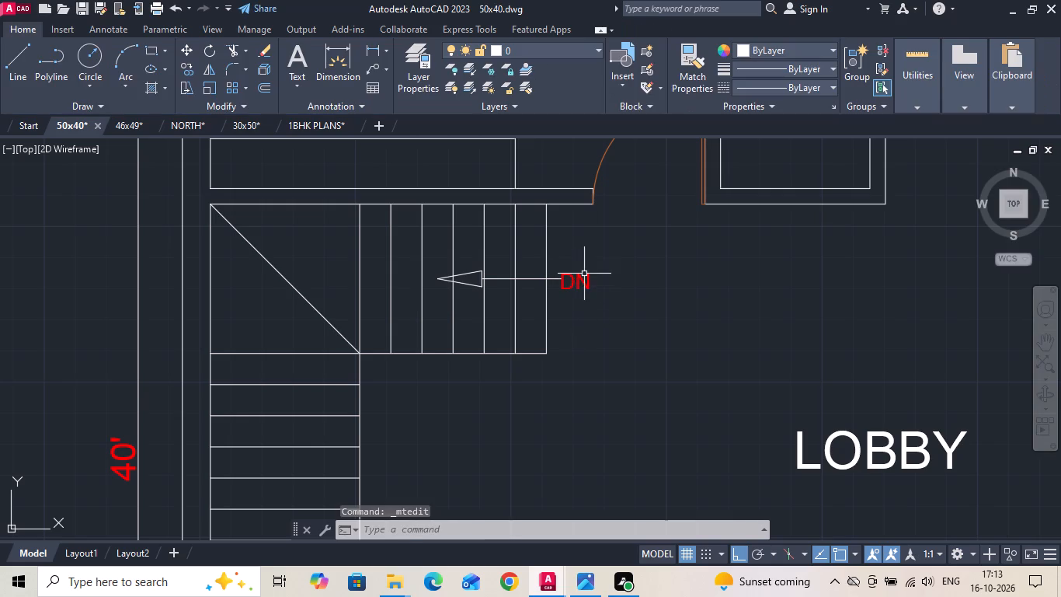
# Move the DN label slightly up and away from the arrow line so it lines up with its end, and save the drawing.
pyautogui.click(585, 273)
pyautogui.click(579, 289)
pyautogui.rightClick(579, 289)
pyautogui.click(593, 286)
pyautogui.scroll(2, 595, 285)
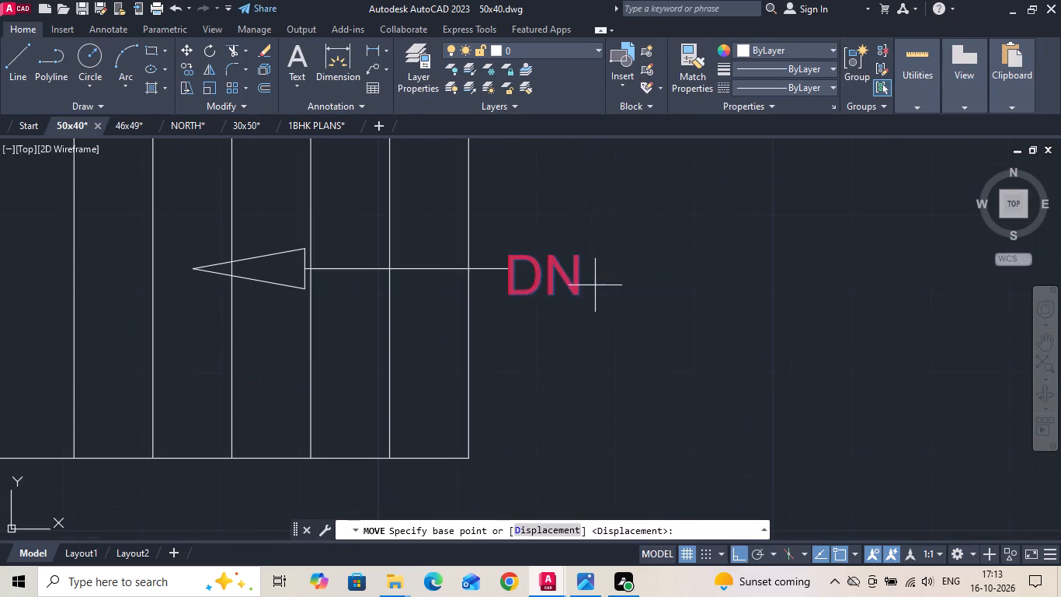
pyautogui.click(631, 302)
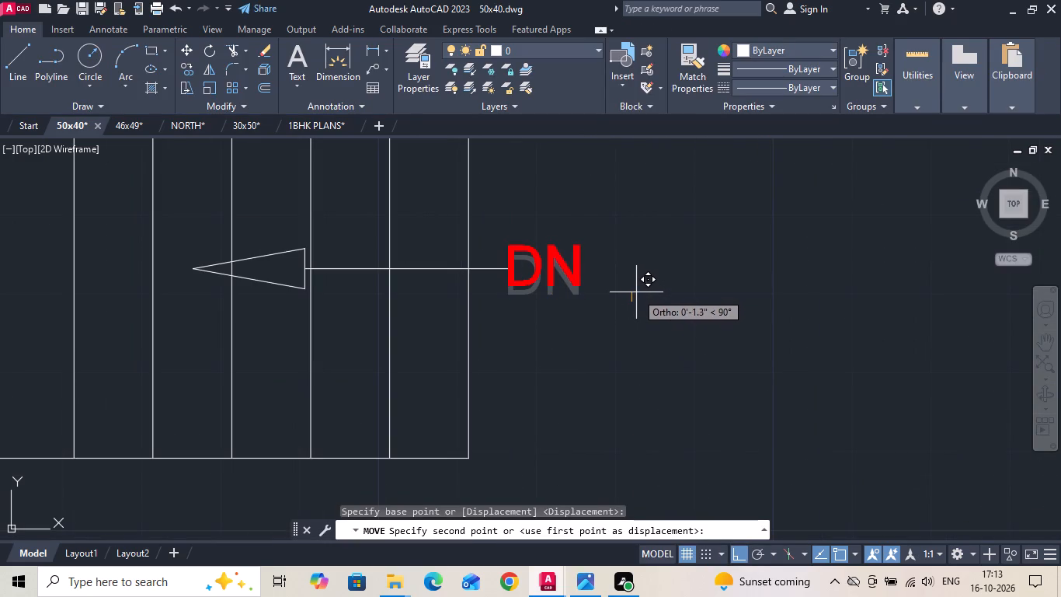
pyautogui.press('F8')
pyautogui.click(639, 294)
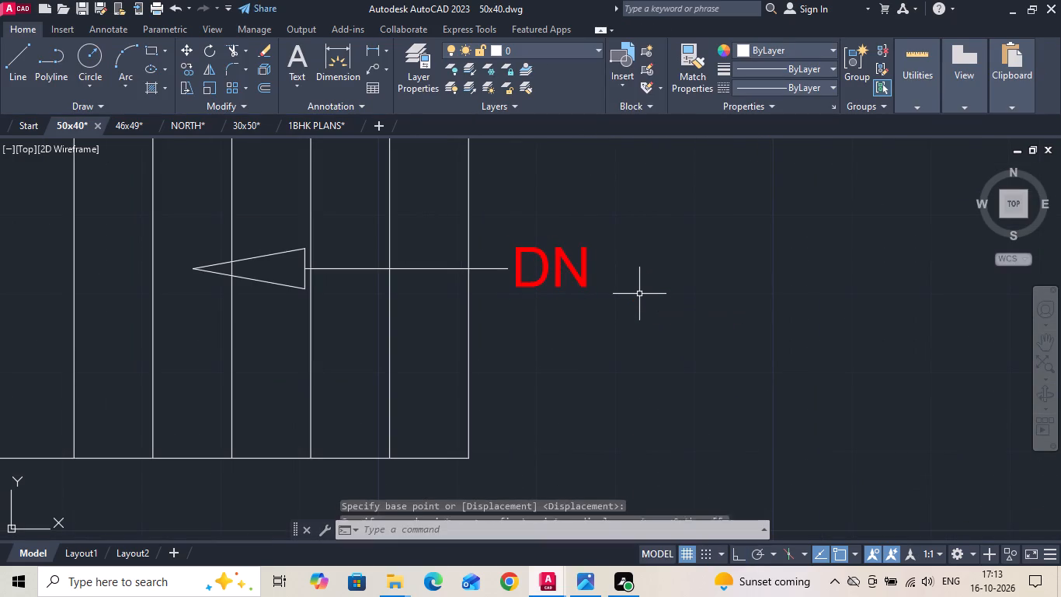
pyautogui.hotkey('ctrl', 's')
# Copy the LOBBY label onto the wardrobe of the first floor's 13'-3"X12'-0" bedroom.
pyautogui.scroll(-5, 604, 302)
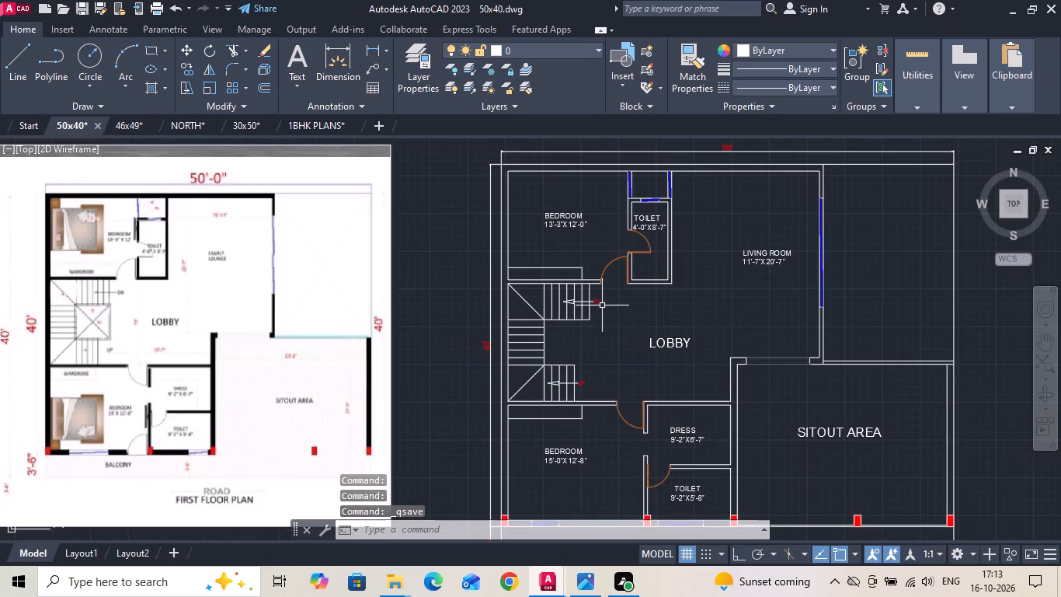
pyautogui.scroll(-1, 600, 320)
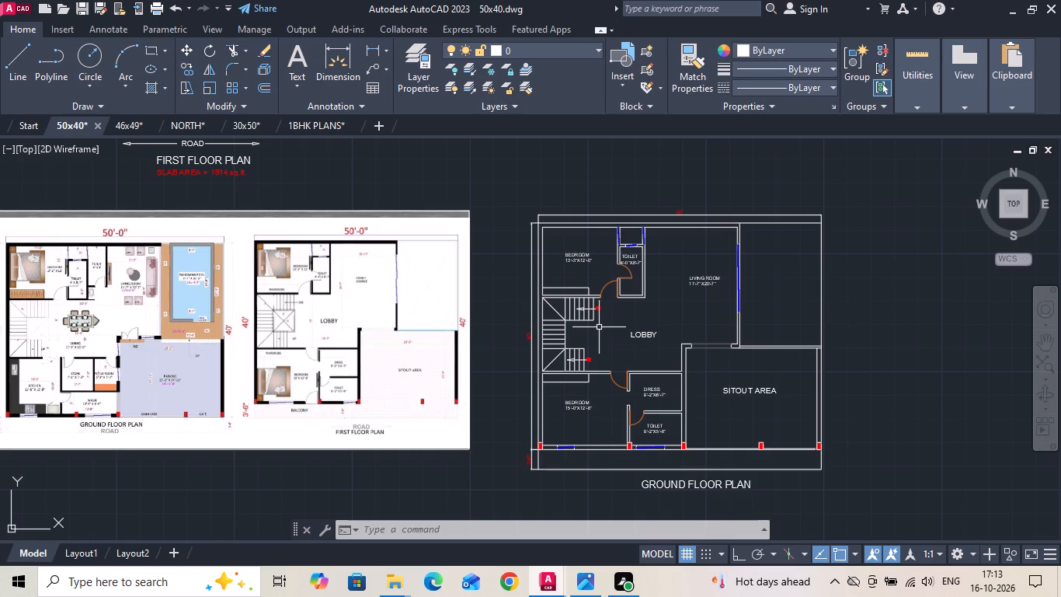
pyautogui.scroll(2, 626, 288)
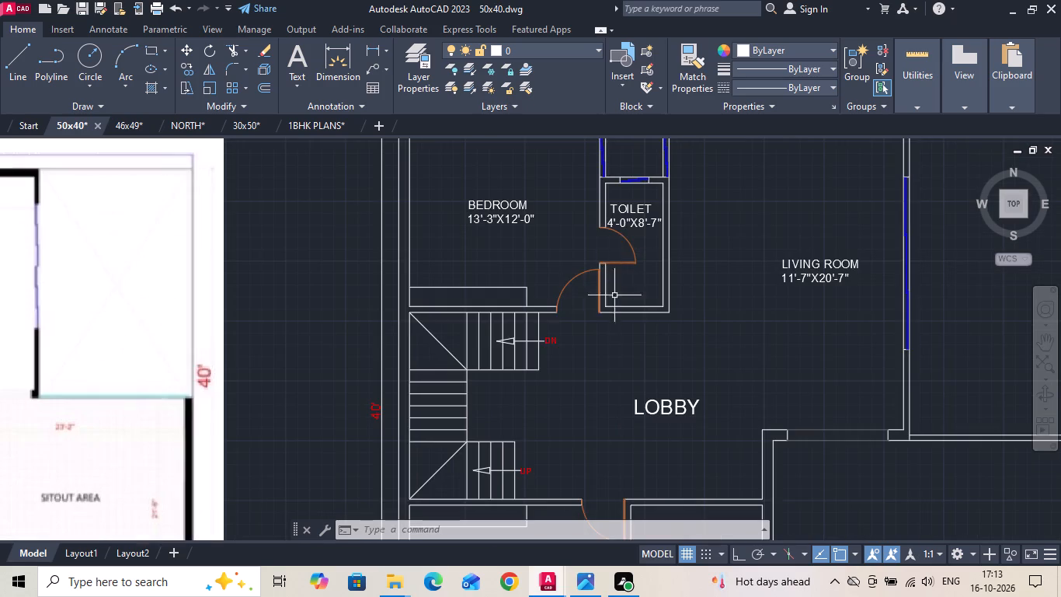
pyautogui.scroll(-1, 617, 351)
pyautogui.click(641, 385)
pyautogui.rightClick(642, 385)
pyautogui.click(691, 300)
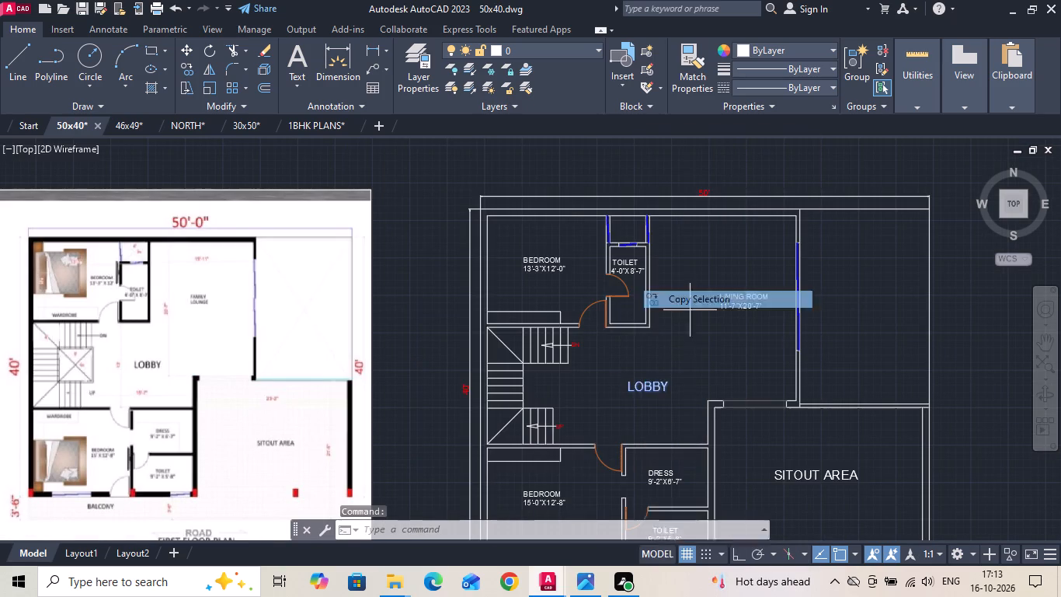
pyautogui.moveTo(659, 387); pyautogui.dragTo(648, 396)
pyautogui.click(733, 553)
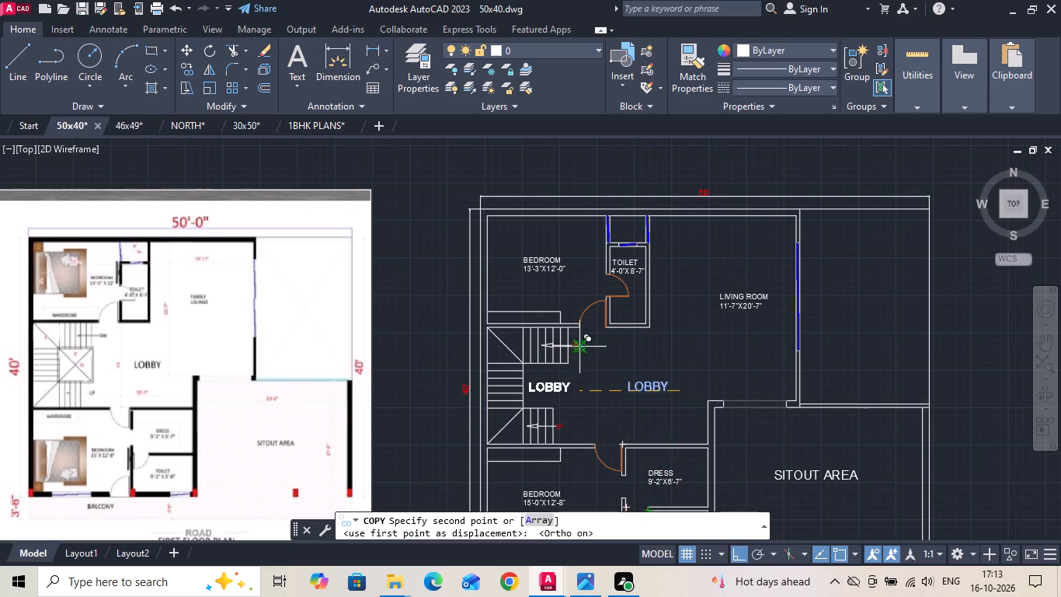
pyautogui.scroll(2, 555, 318)
pyautogui.press('F8')
pyautogui.scroll(2, 526, 316)
pyautogui.click(570, 348)
pyautogui.press('Escape')
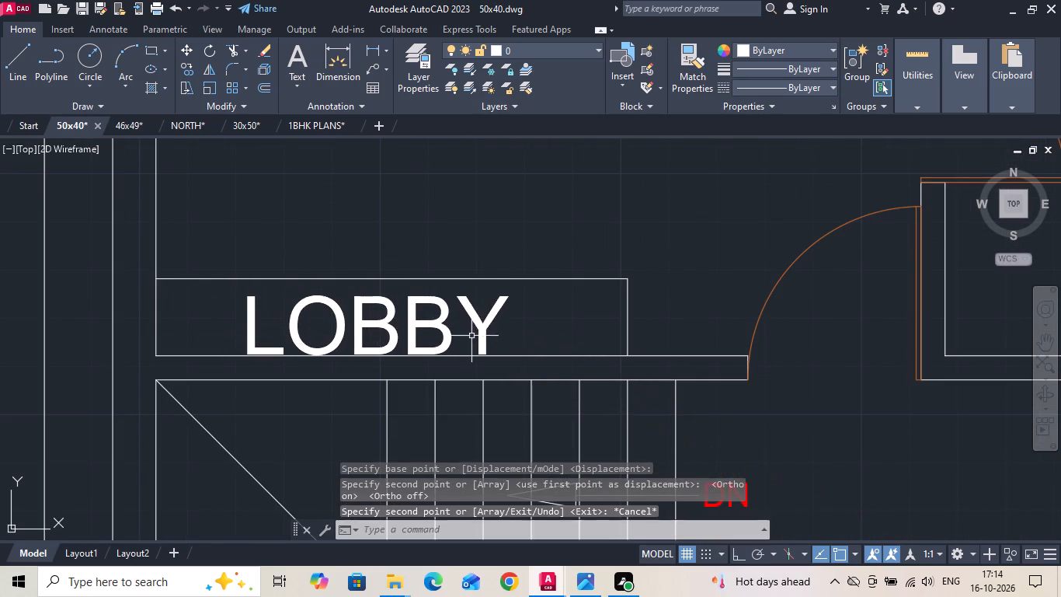
# Replace the copied LOBBY text with WARDROBE and set its text height to 5".
pyautogui.doubleClick(443, 319)
pyautogui.hotkey('ctrl', 'a')
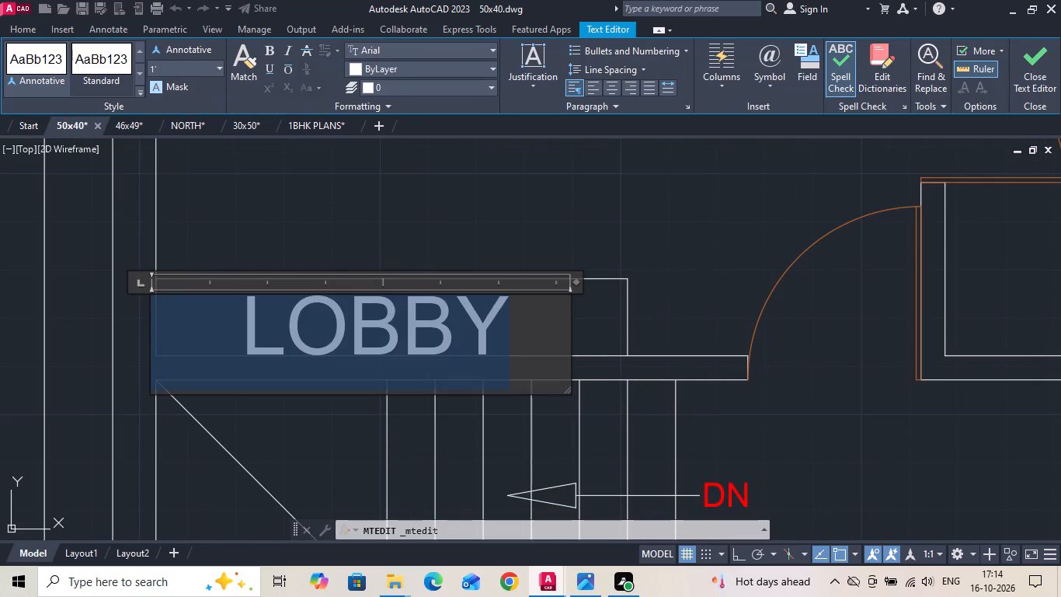
pyautogui.press('BackSpace')
pyautogui.write('WARDROBE')
pyautogui.hotkey('ctrl', 'a')
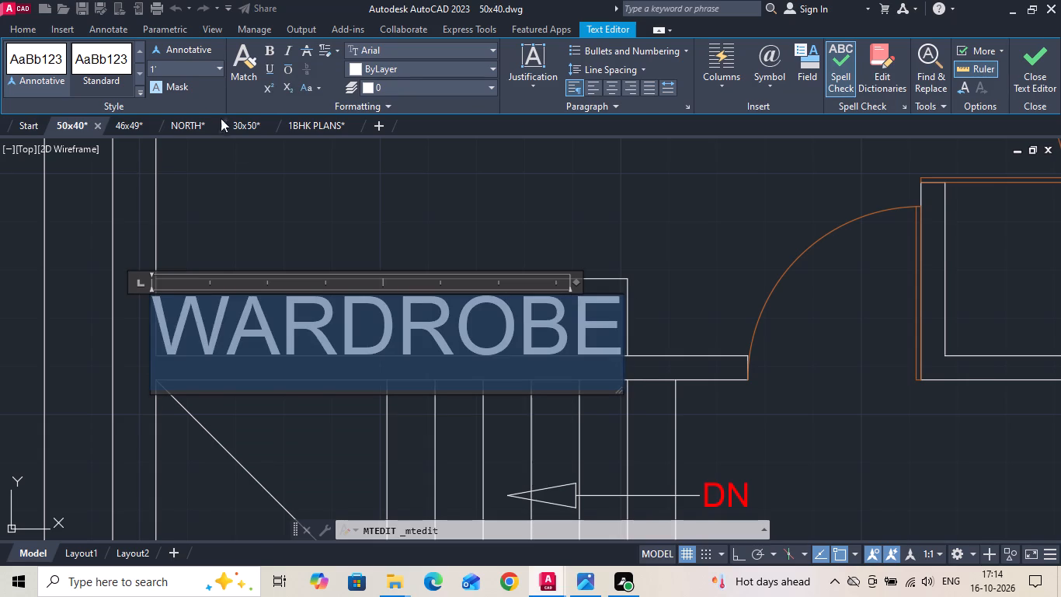
pyautogui.click(178, 67)
pyautogui.press('BackSpace')
pyautogui.write('5"')
pyautogui.press('Return')
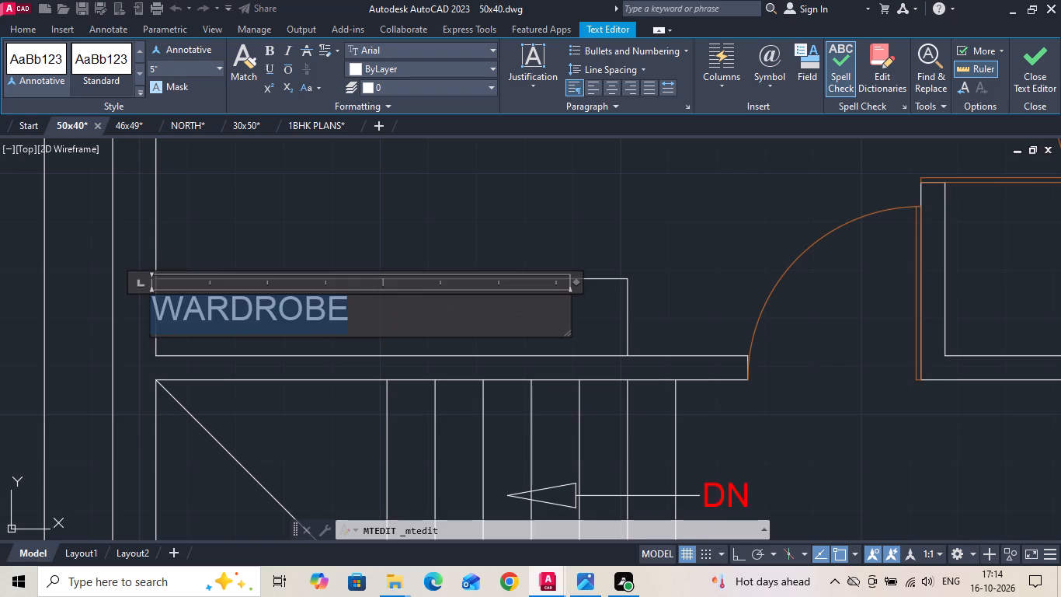
pyautogui.click(298, 247)
# Move the WARDROBE label to the middle of the upper bedroom's wardrobe outline.
pyautogui.click(299, 305)
pyautogui.rightClick(298, 305)
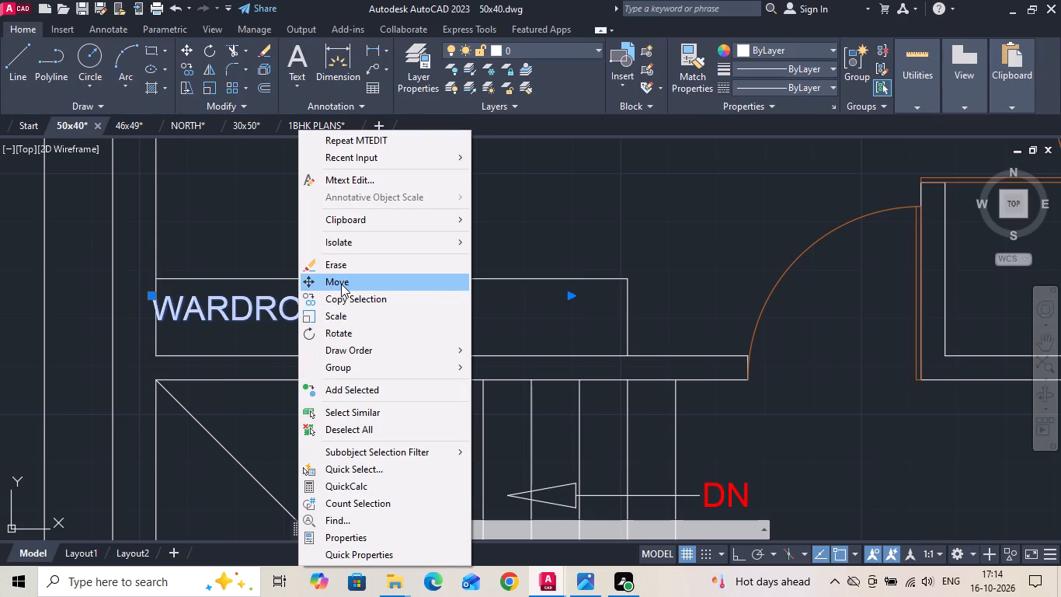
pyautogui.click(341, 284)
pyautogui.moveTo(341, 317); pyautogui.dragTo(350, 320)
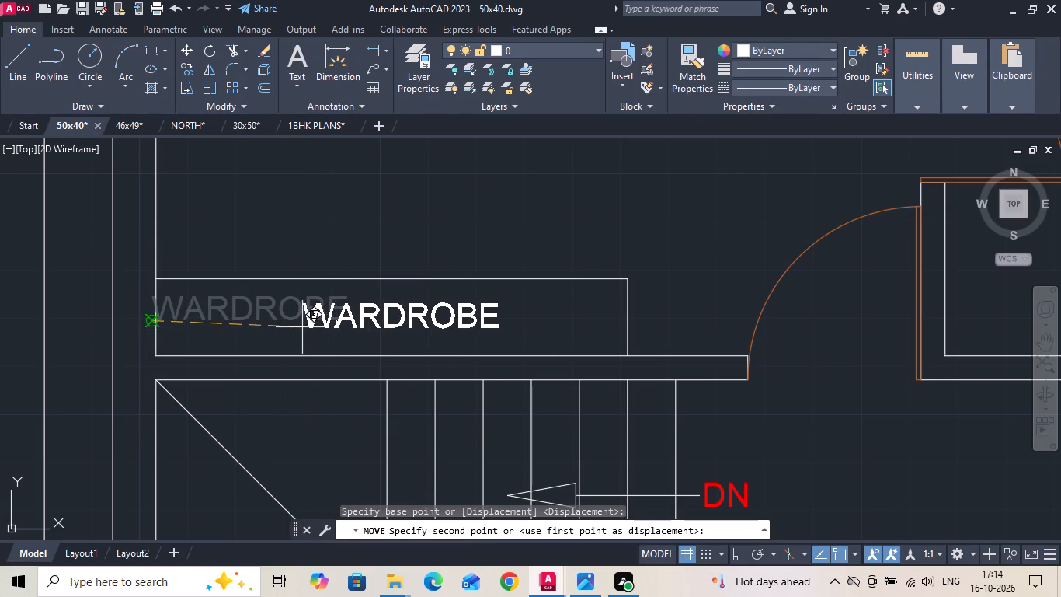
pyautogui.click(302, 327)
pyautogui.click(329, 326)
pyautogui.click(323, 311)
pyautogui.rightClick(323, 311)
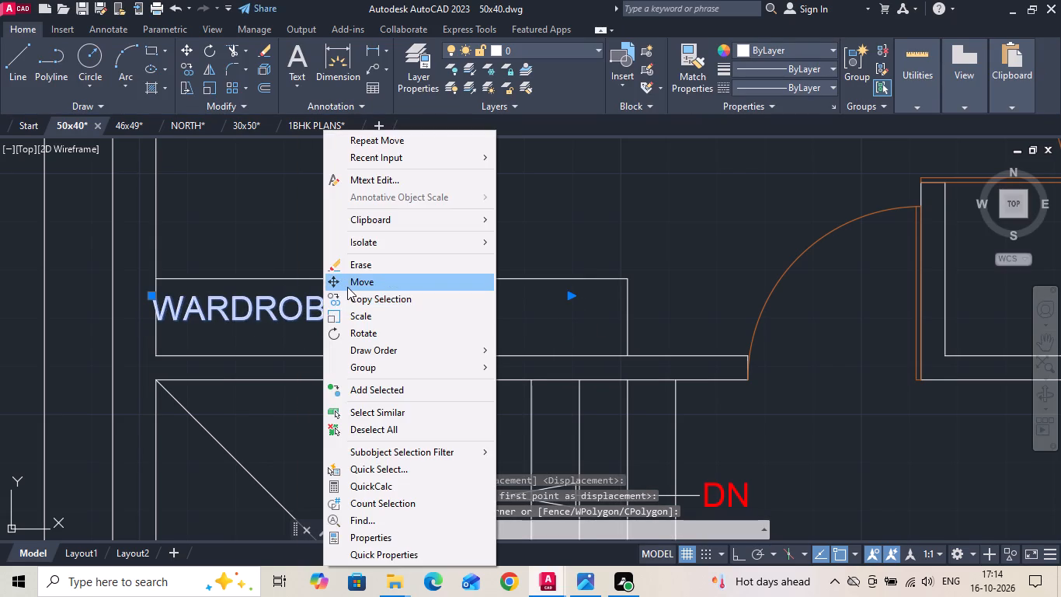
pyautogui.click(347, 287)
pyautogui.click(323, 301)
pyautogui.scroll(2, 481, 307)
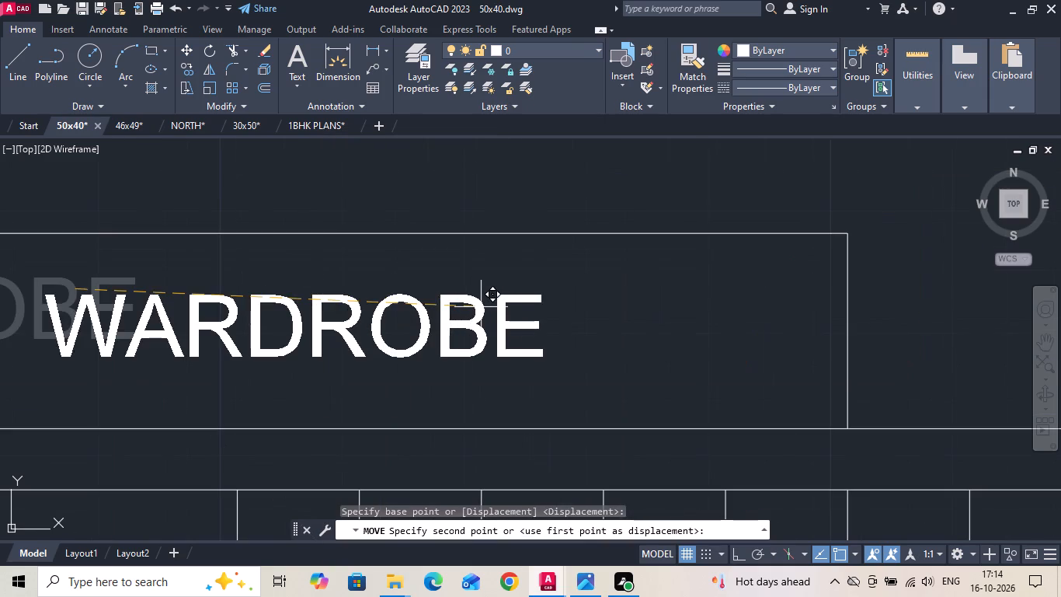
pyautogui.click(471, 309)
pyautogui.scroll(-2, 471, 309)
# Copy the WARDROBE label straight down into the wardrobe of the first floor's 15'-0"X12'-8" bedroom.
pyautogui.click(468, 311)
pyautogui.rightClick(468, 311)
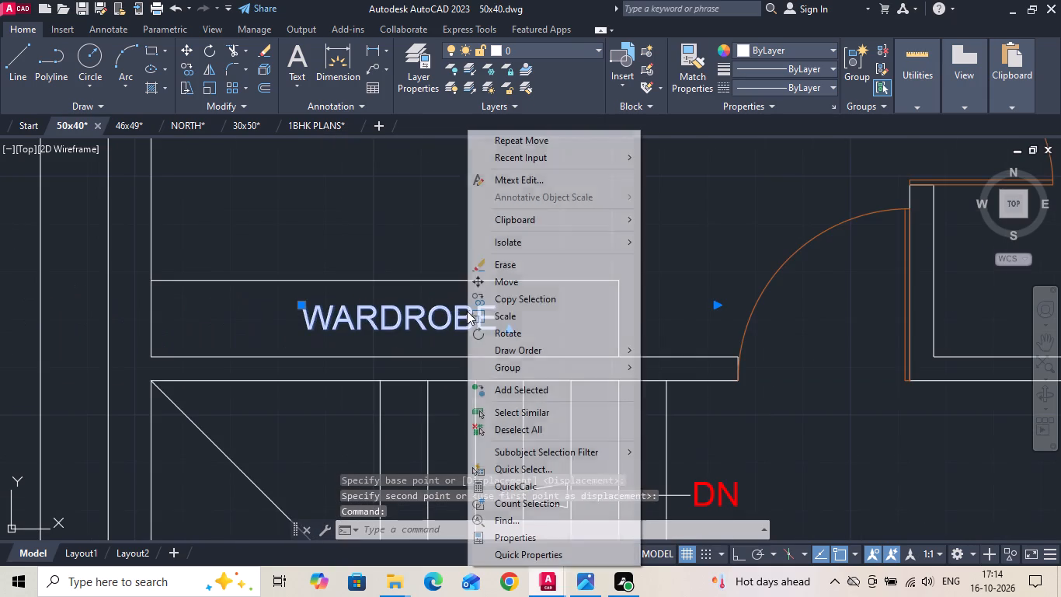
pyautogui.click(503, 300)
pyautogui.click(457, 328)
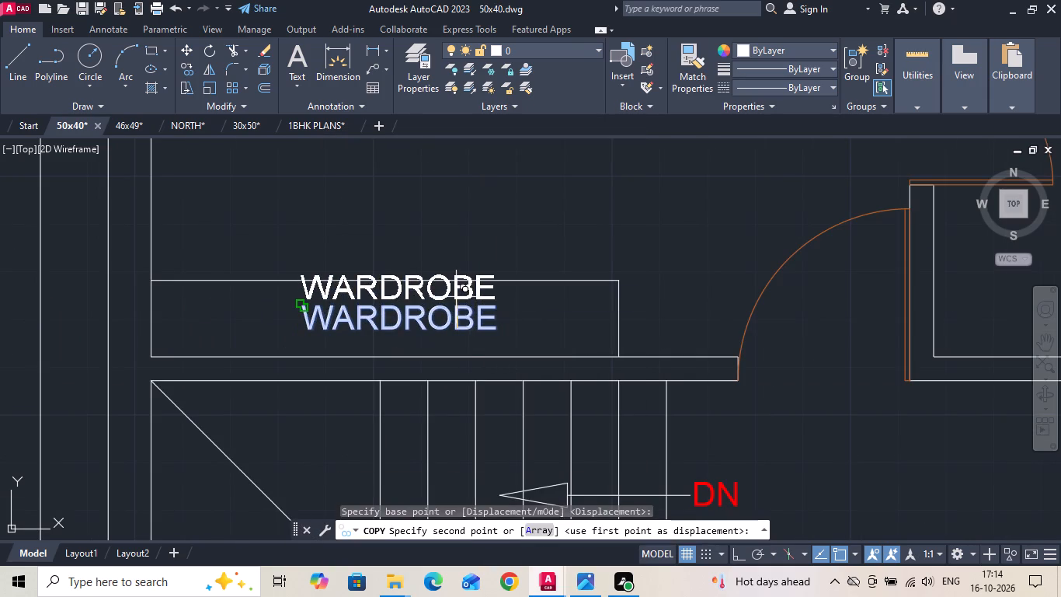
pyautogui.press('F8')
pyautogui.scroll(-4, 455, 197)
pyautogui.scroll(2, 450, 353)
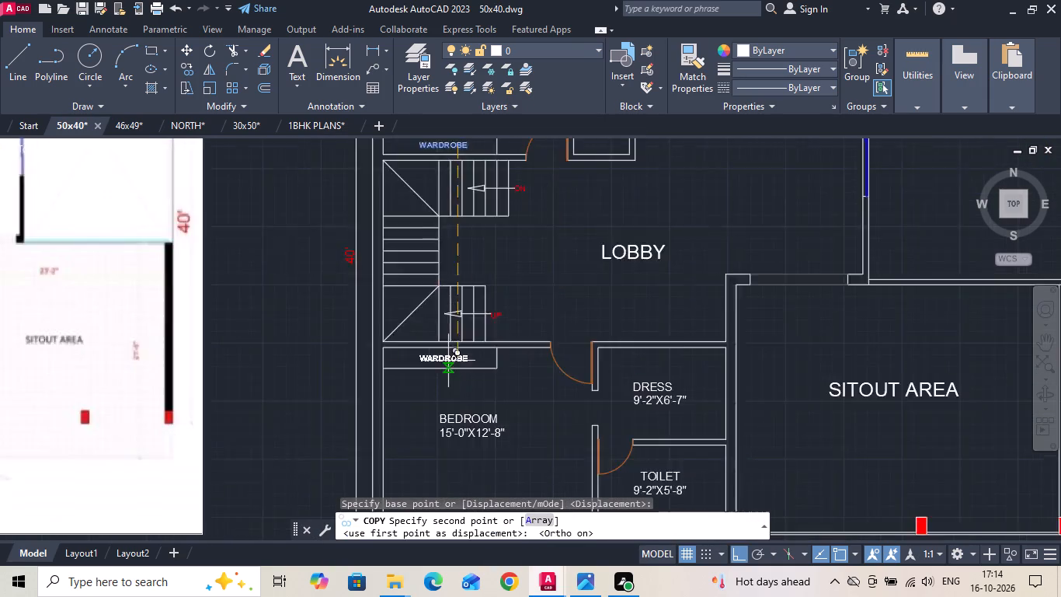
pyautogui.scroll(1, 448, 363)
pyautogui.click(448, 359)
# Place another copy of the WARDROBE label in the wardrobe of the ground floor's 13'-3"X12'-0" bedroom, level with the original.
pyautogui.scroll(-3, 524, 346)
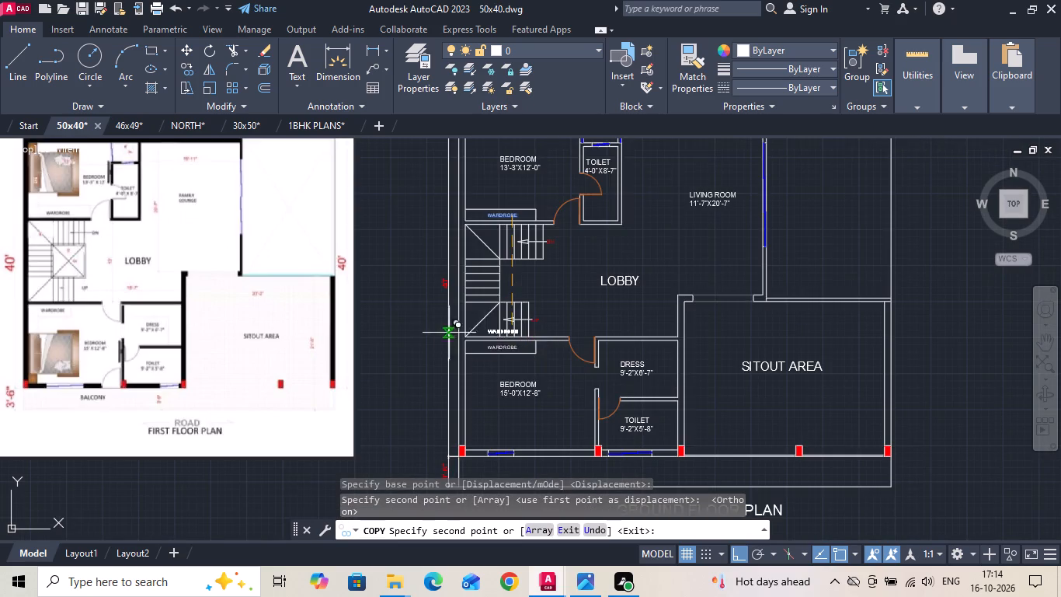
pyautogui.scroll(-2, 444, 288)
pyautogui.moveTo(23, 268); pyautogui.dragTo(437, 317, button='middle')
pyautogui.scroll(2, 323, 289)
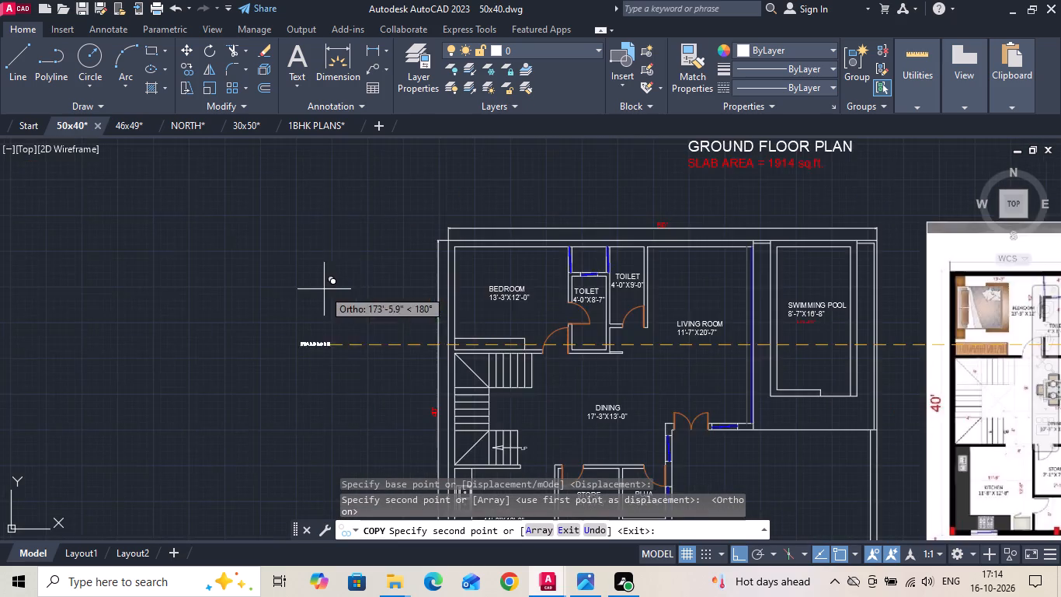
pyautogui.scroll(3, 555, 372)
pyautogui.scroll(1, 315, 271)
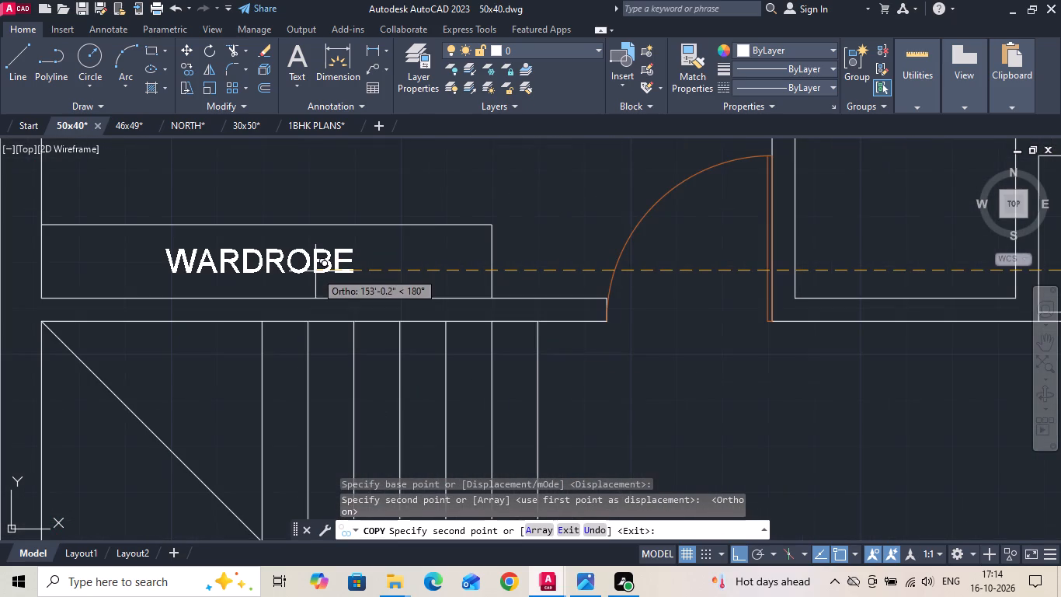
pyautogui.click(315, 270)
# Save the 50x40 drawing.
pyautogui.hotkey('ctrl', 's')
pyautogui.hotkey('ctrl', 's')
pyautogui.hotkey('ctrl', 's')
pyautogui.hotkey('ctrl', 's')
pyautogui.hotkey('ctrl', 's')
pyautogui.hotkey('ctrl', 's')
pyautogui.hotkey('ctrl', 's')
pyautogui.hotkey('ctrl', 's')
pyautogui.hotkey('ctrl', 's')
pyautogui.hotkey('ctrl', 's')
pyautogui.hotkey('ctrl', 's')
pyautogui.hotkey('ctrl', 's')
pyautogui.hotkey('ctrl', 's')
pyautogui.hotkey('ctrl', 's')
pyautogui.hotkey('ctrl', 's')
pyautogui.hotkey('ctrl', 's')
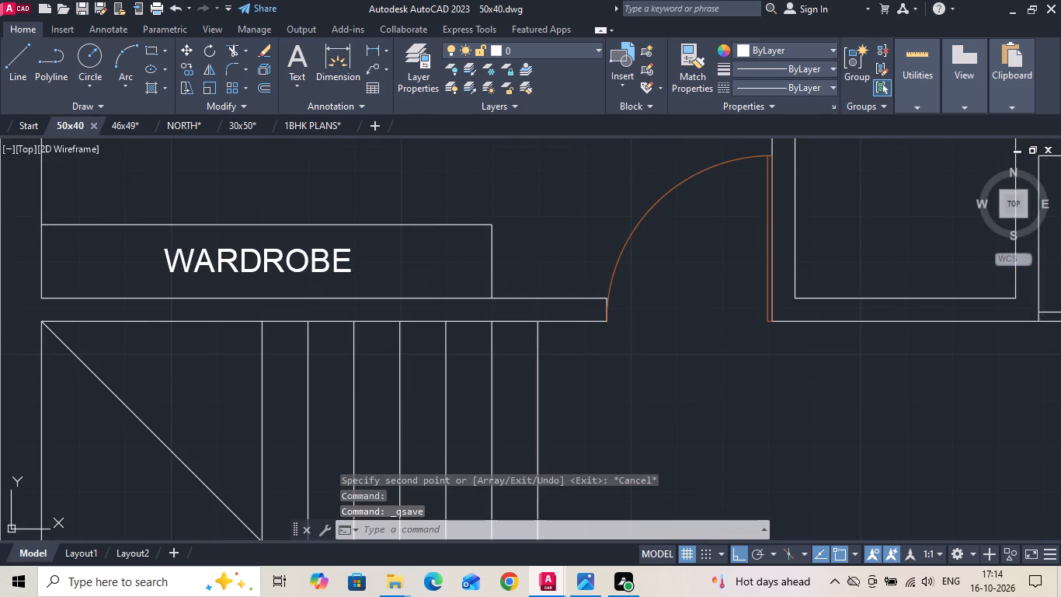
pyautogui.scroll(-4, 315, 271)
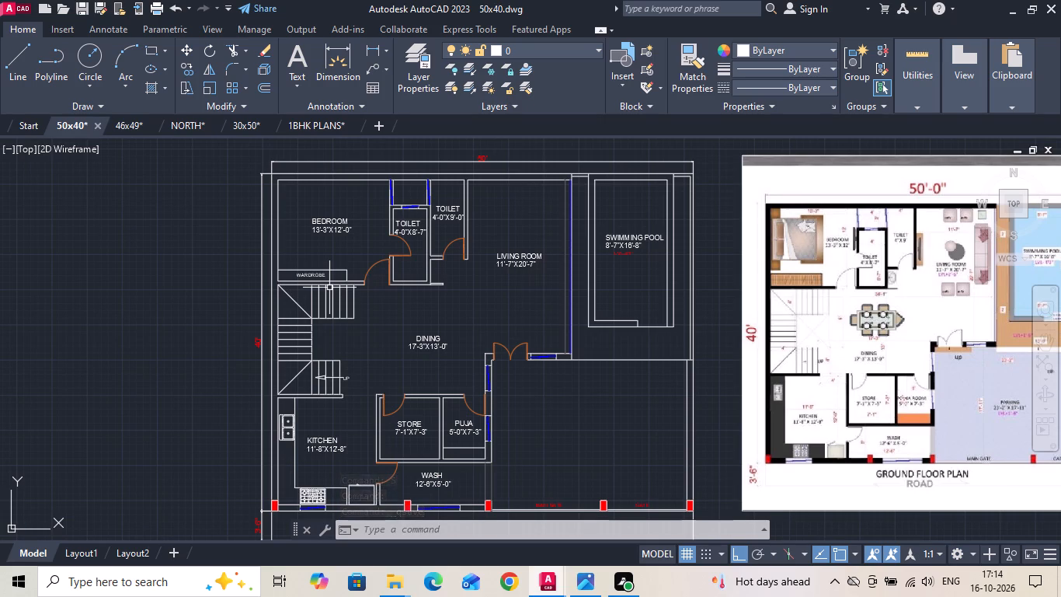
pyautogui.hotkey('ctrl', 's')
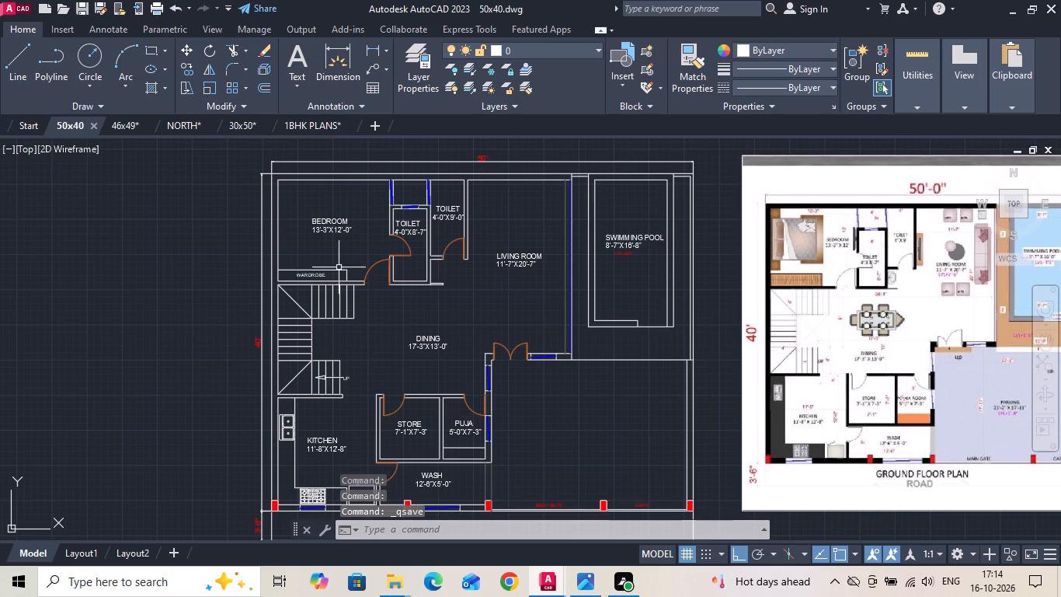
# Search the computer for FUR and open the drawing "furniture blocks Unlimited (1)".
pyautogui.click(116, 594)
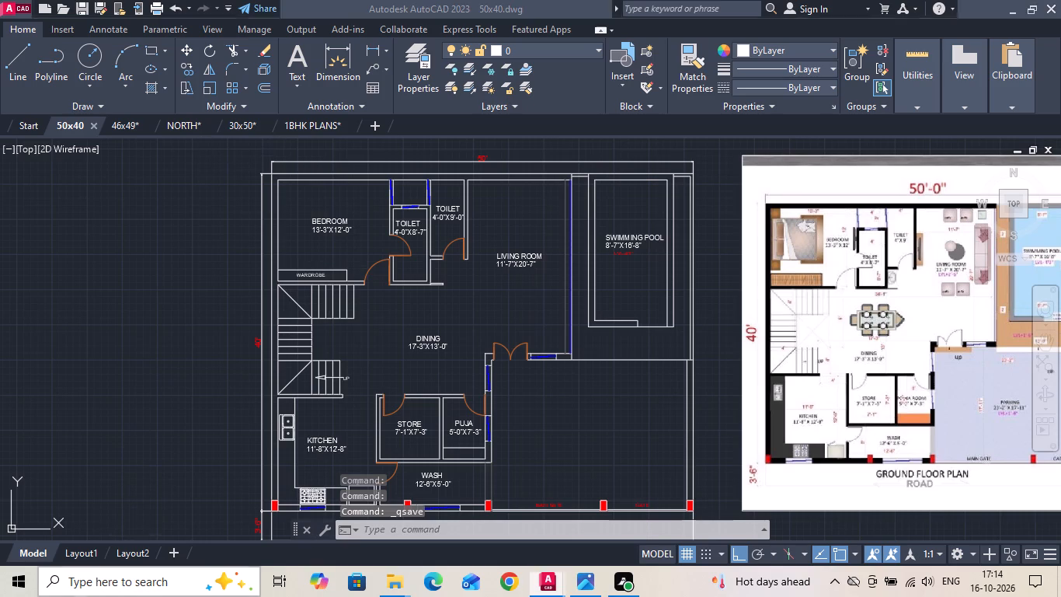
pyautogui.write('FU')
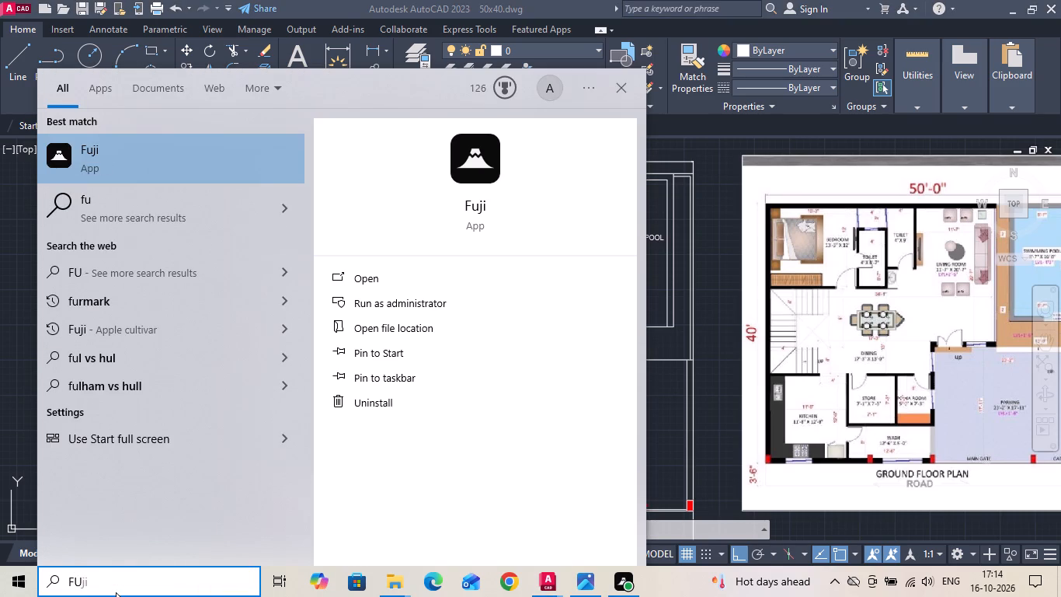
pyautogui.press('r')
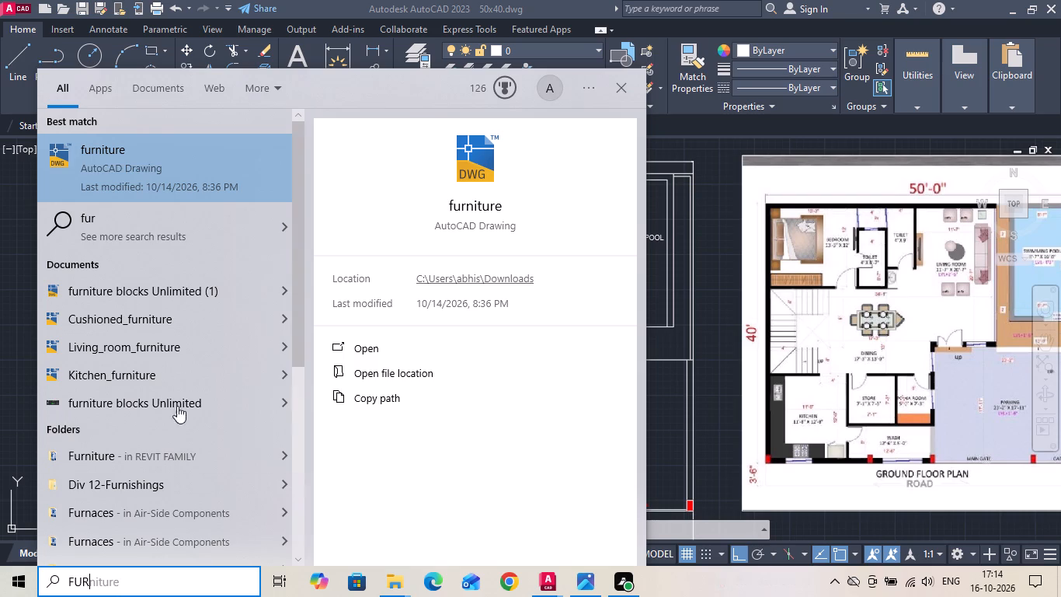
pyautogui.doubleClick(177, 298)
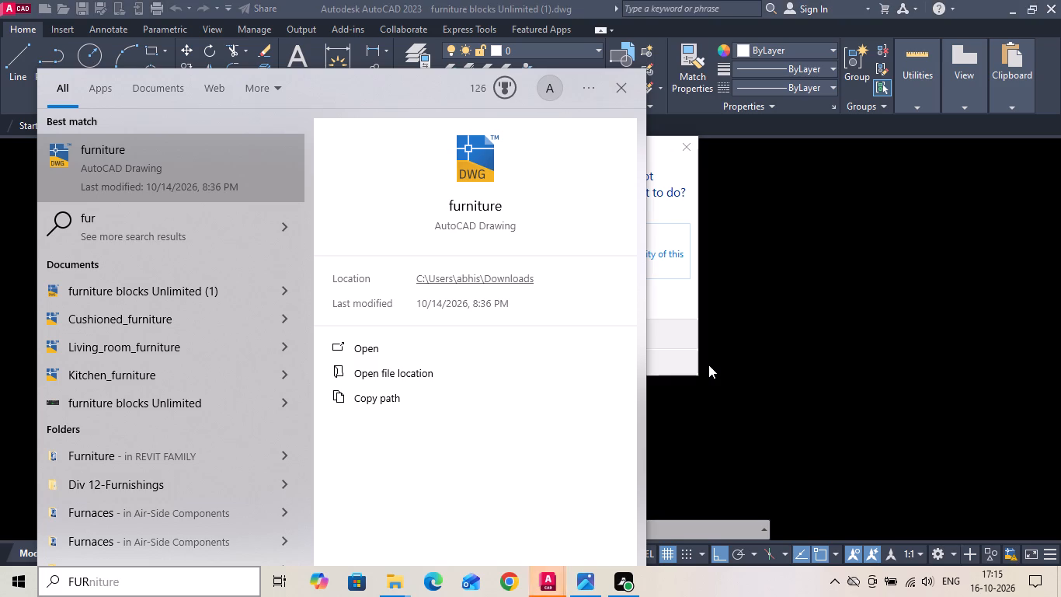
pyautogui.click(631, 85)
pyautogui.click(615, 257)
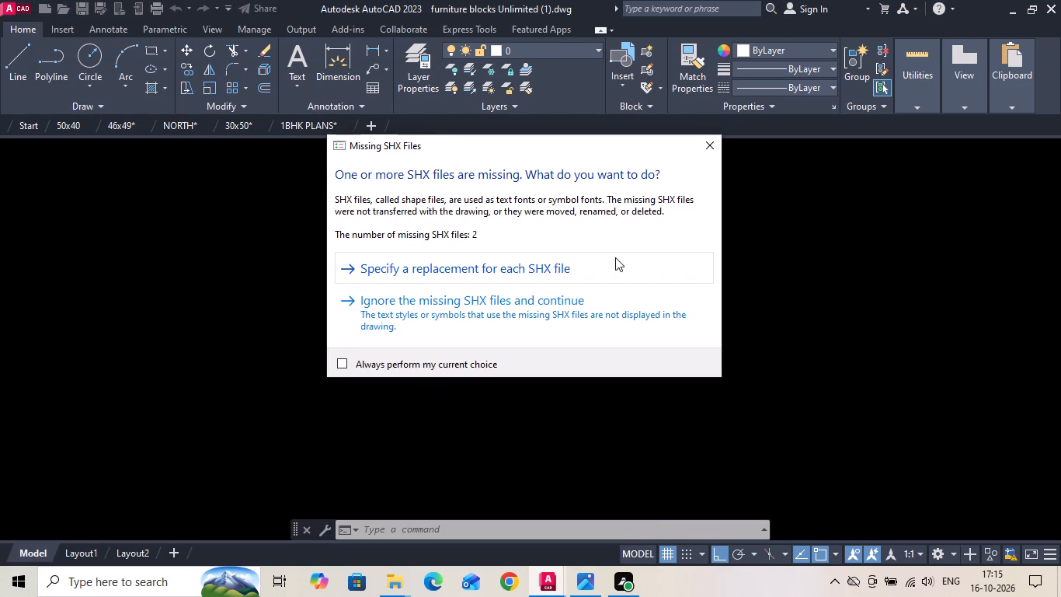
pyautogui.click(604, 271)
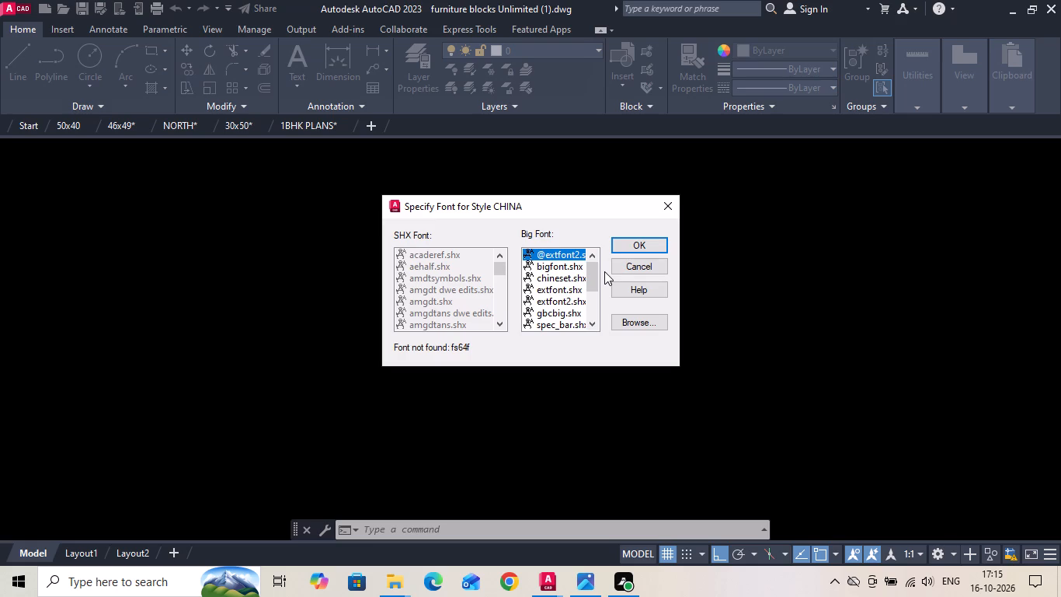
pyautogui.click(652, 241)
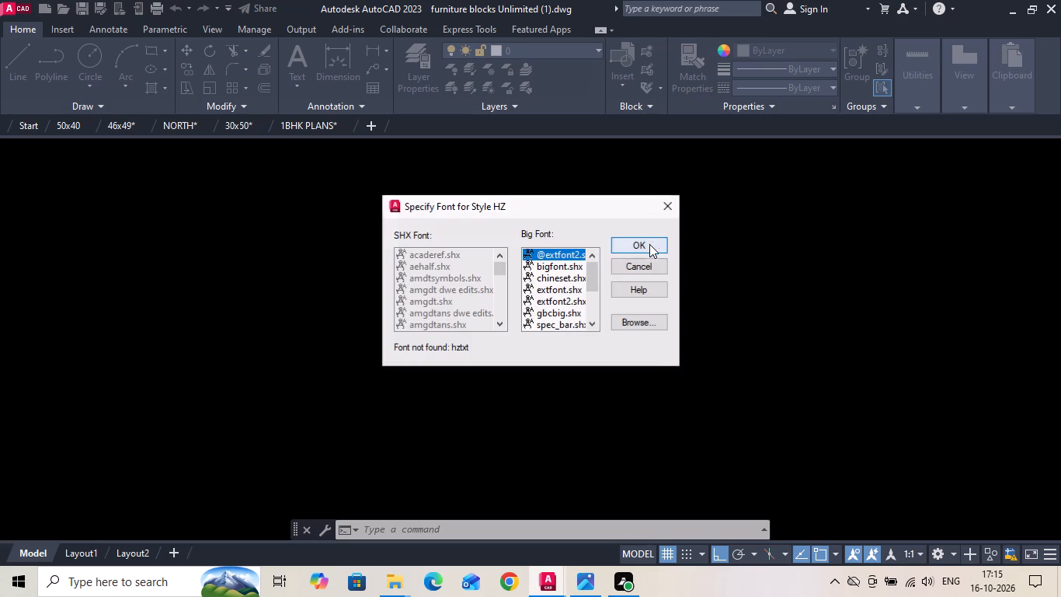
pyautogui.click(632, 243)
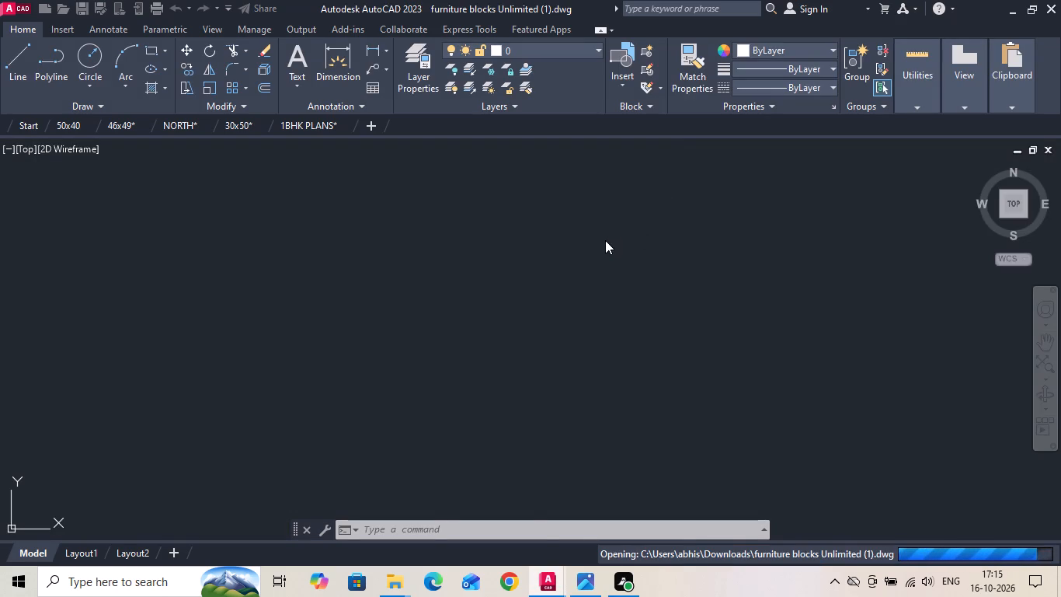
# Examine the furniture block library's rows of chairs, tables, plants and beds for blocks suited to the house plans.
pyautogui.scroll(-3, 590, 297)
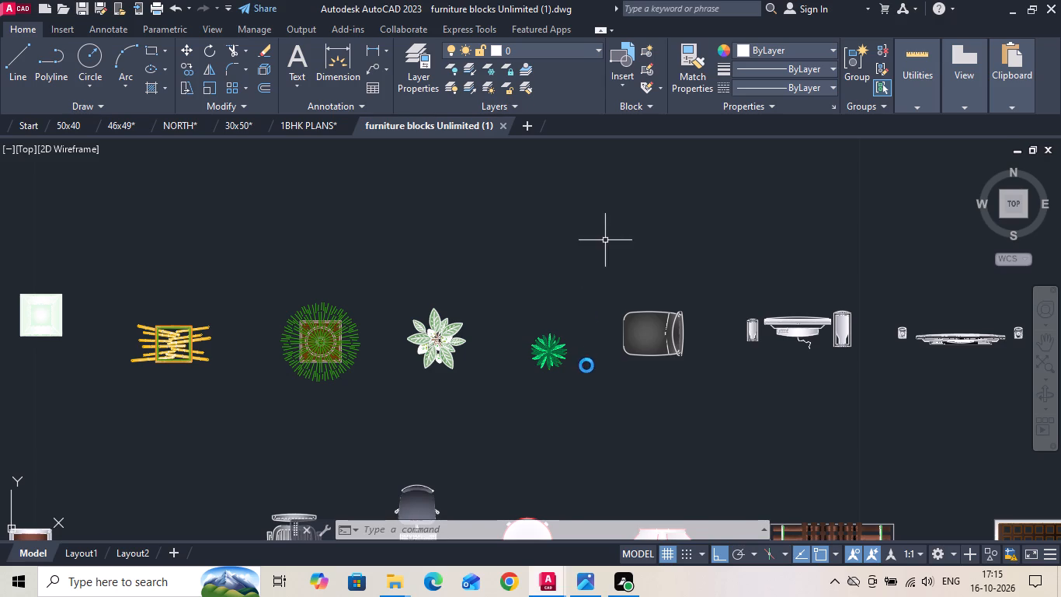
pyautogui.scroll(-4, 586, 365)
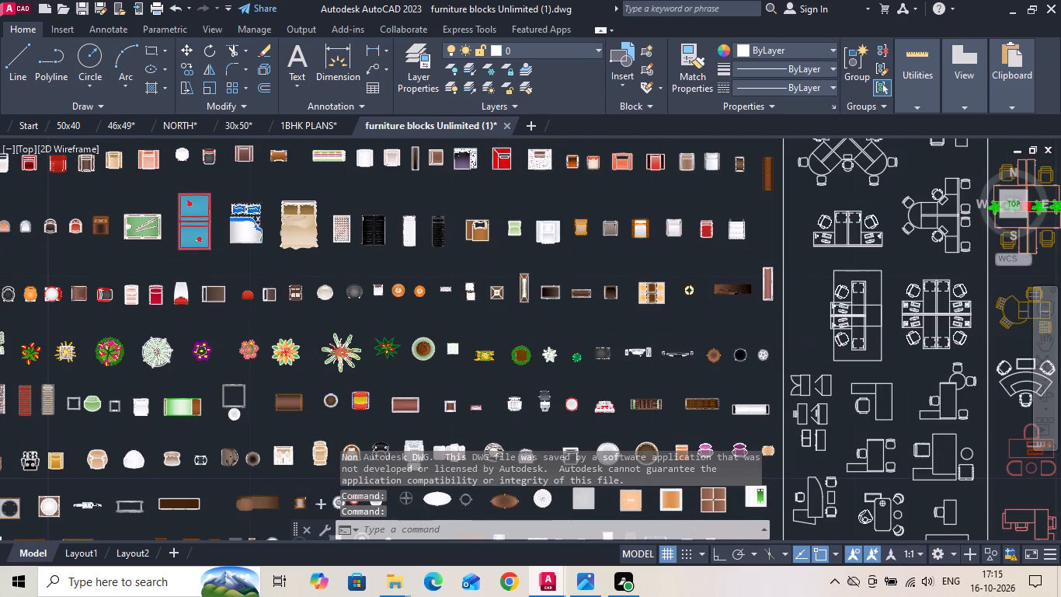
pyautogui.scroll(-1, 585, 365)
pyautogui.scroll(2, 327, 306)
pyautogui.scroll(2, 346, 243)
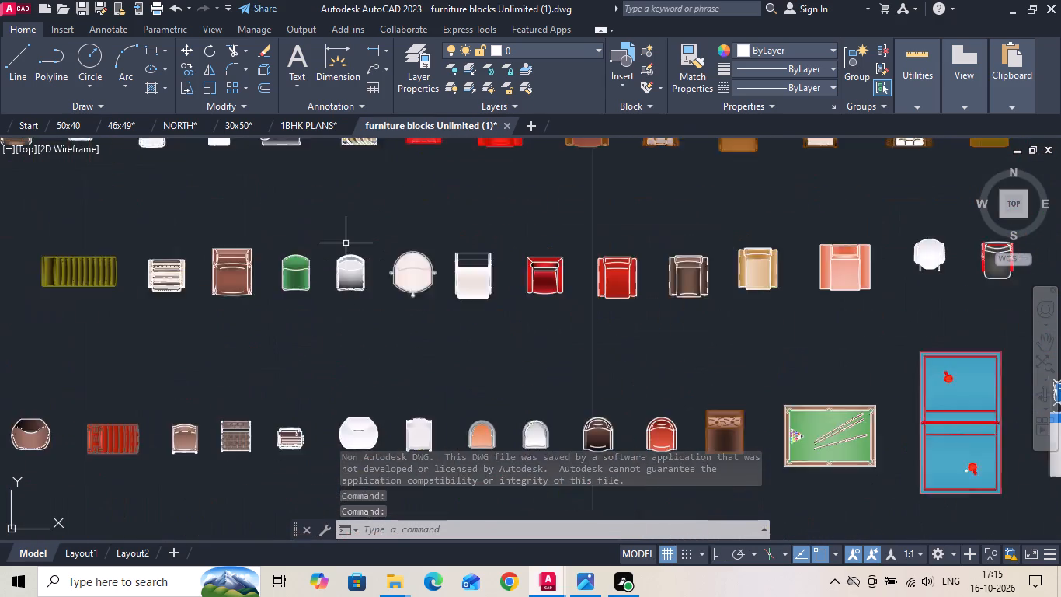
pyautogui.scroll(1, 346, 243)
pyautogui.scroll(-3, 362, 359)
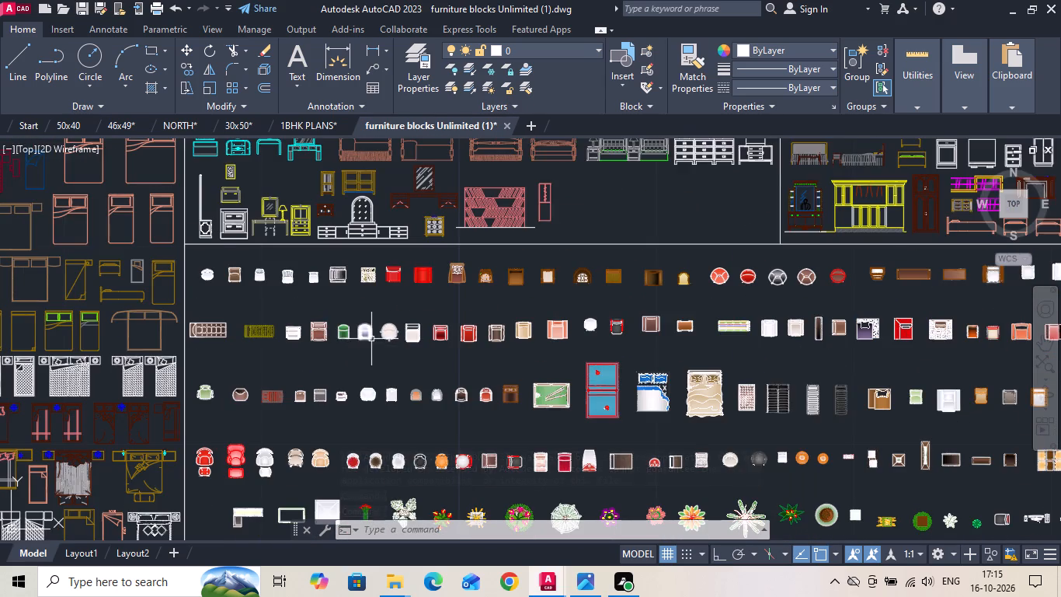
pyautogui.moveTo(373, 331); pyautogui.dragTo(372, 248, button='middle')
pyautogui.scroll(-1, 499, 288)
pyautogui.scroll(3, 666, 446)
pyautogui.scroll(-1, 568, 260)
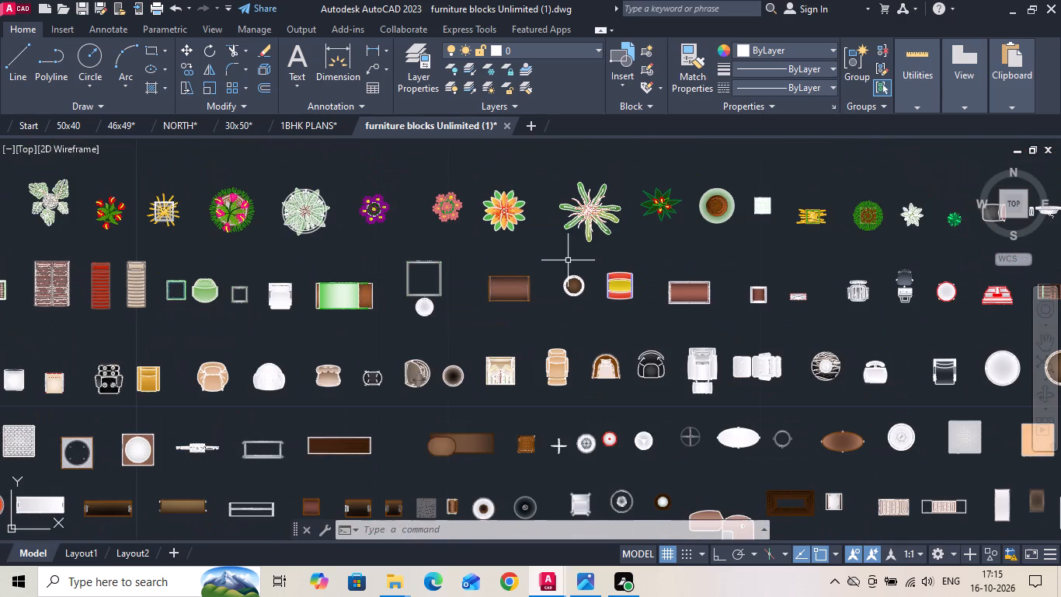
pyautogui.scroll(-2, 568, 260)
pyautogui.scroll(2, 626, 412)
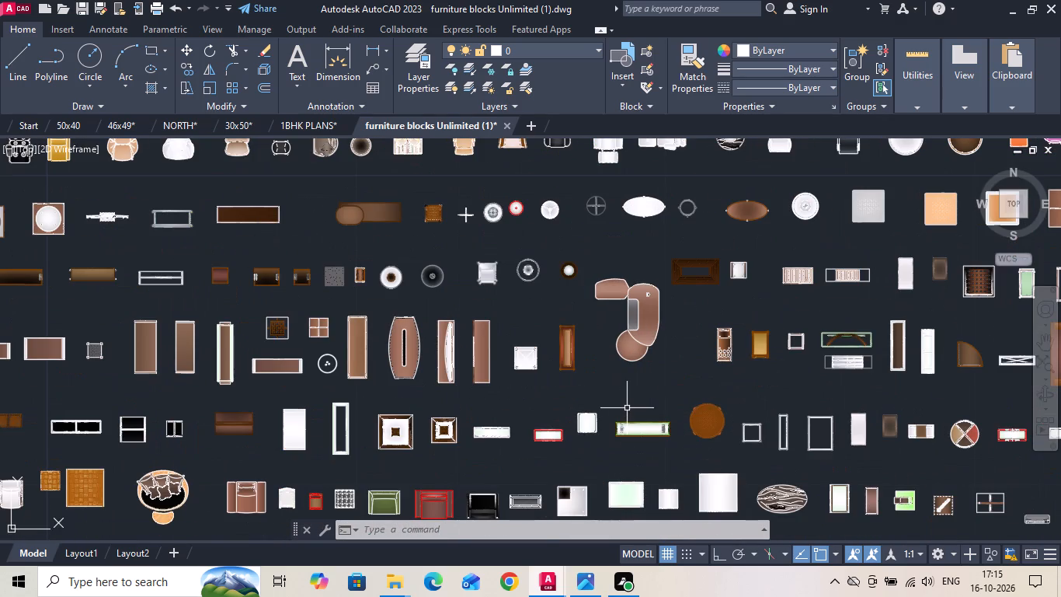
pyautogui.scroll(-1, 582, 326)
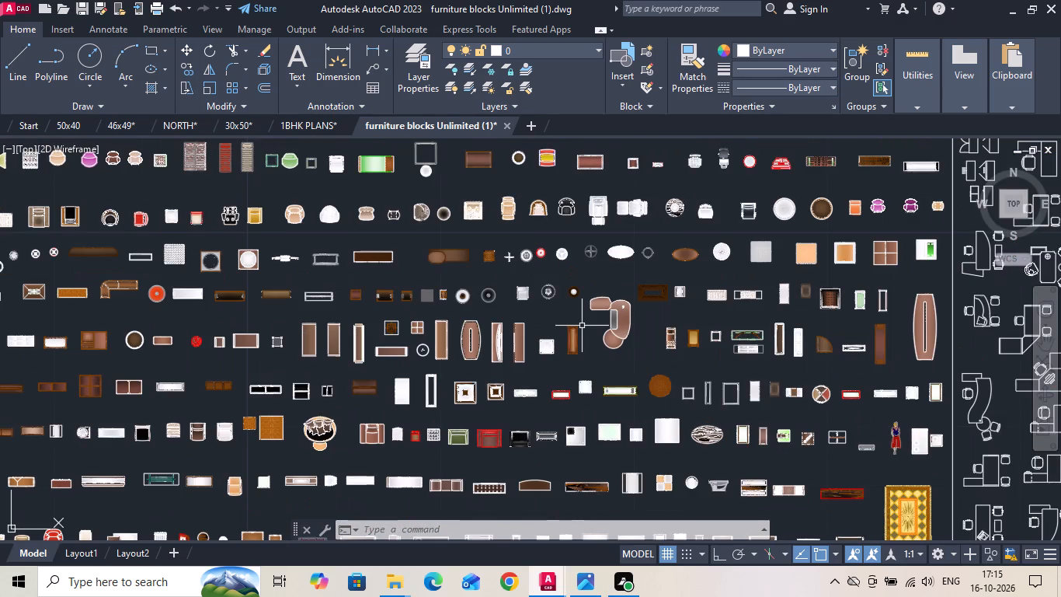
pyautogui.scroll(2, 864, 311)
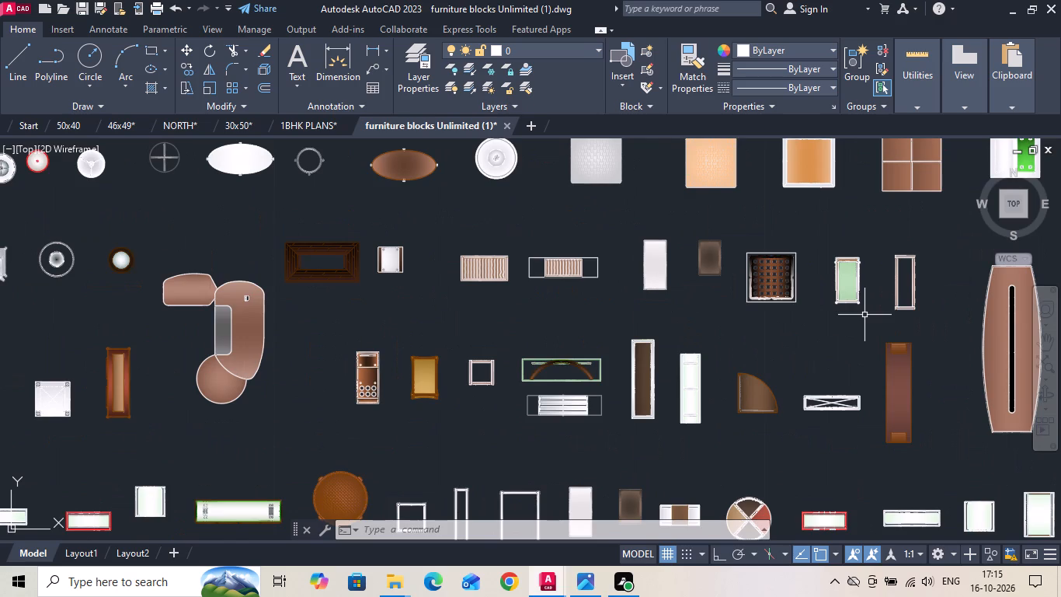
pyautogui.scroll(-2, 837, 305)
pyautogui.scroll(-1, 701, 292)
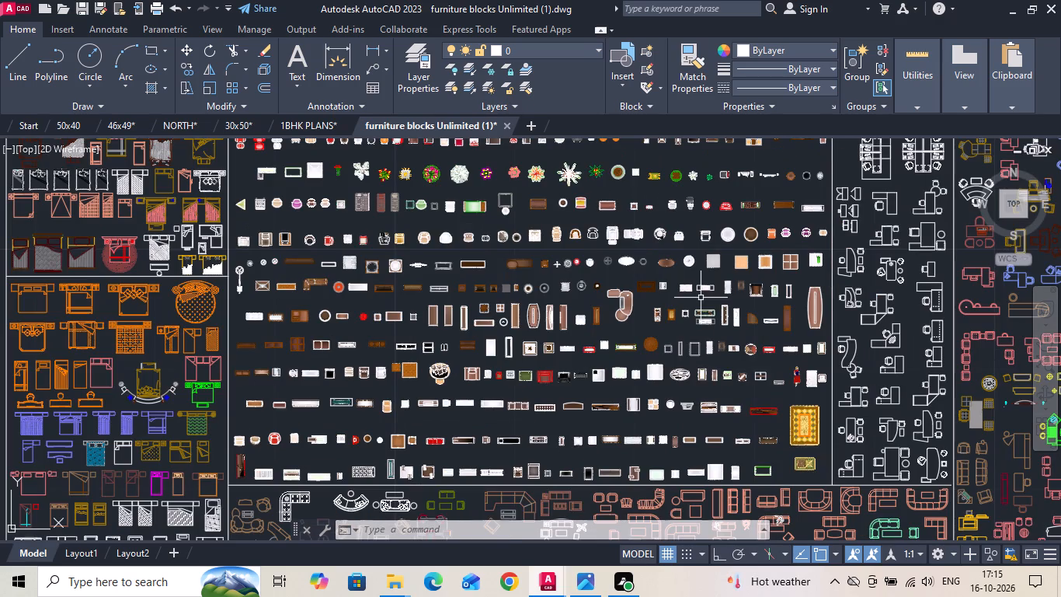
pyautogui.scroll(3, 476, 438)
pyautogui.scroll(-1, 485, 420)
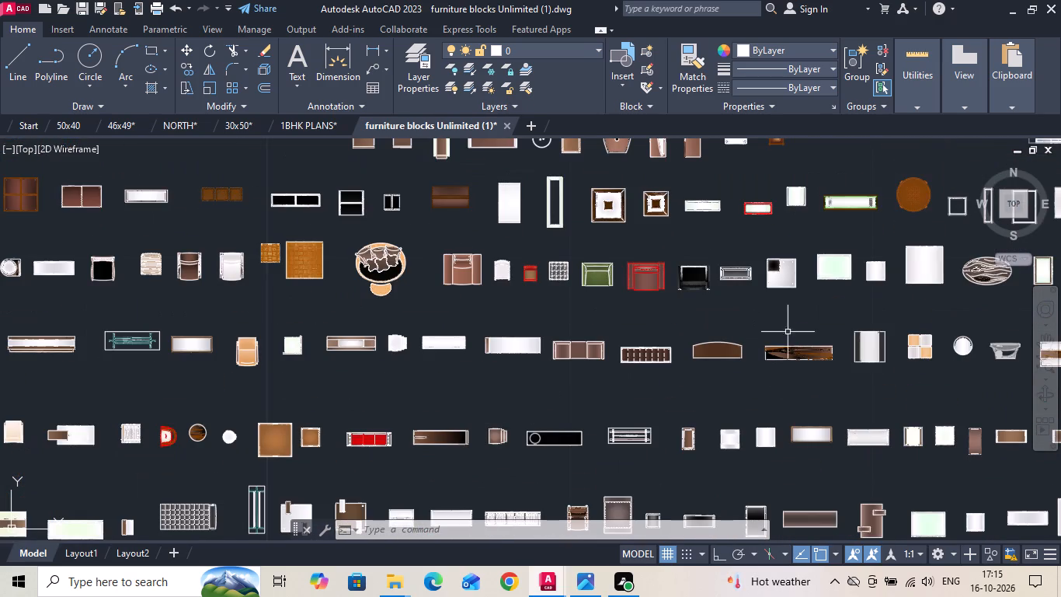
pyautogui.scroll(-2, 838, 344)
pyautogui.scroll(3, 380, 333)
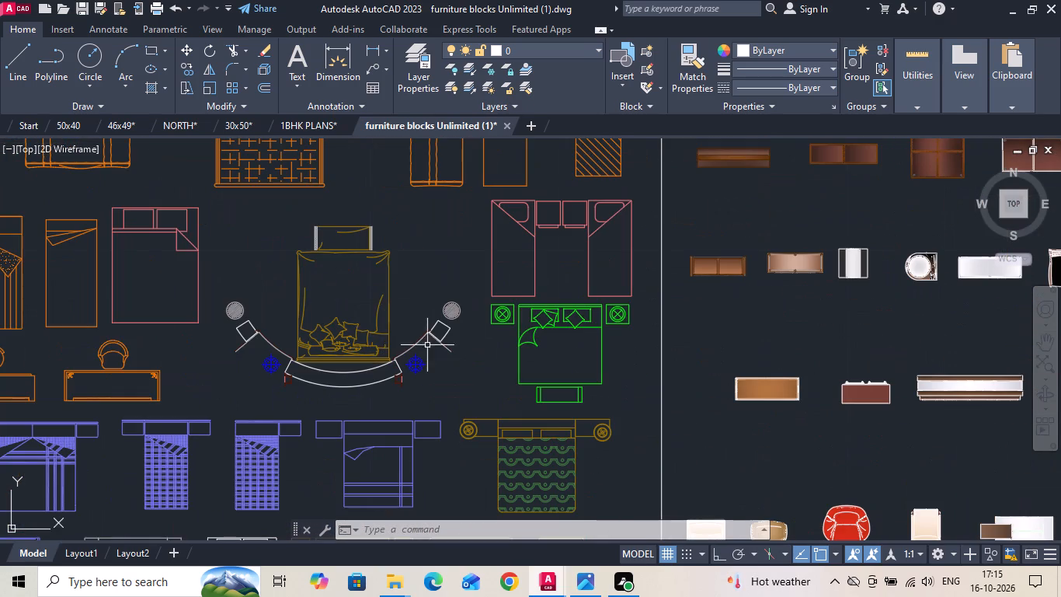
pyautogui.scroll(-3, 644, 389)
pyautogui.scroll(1, 520, 202)
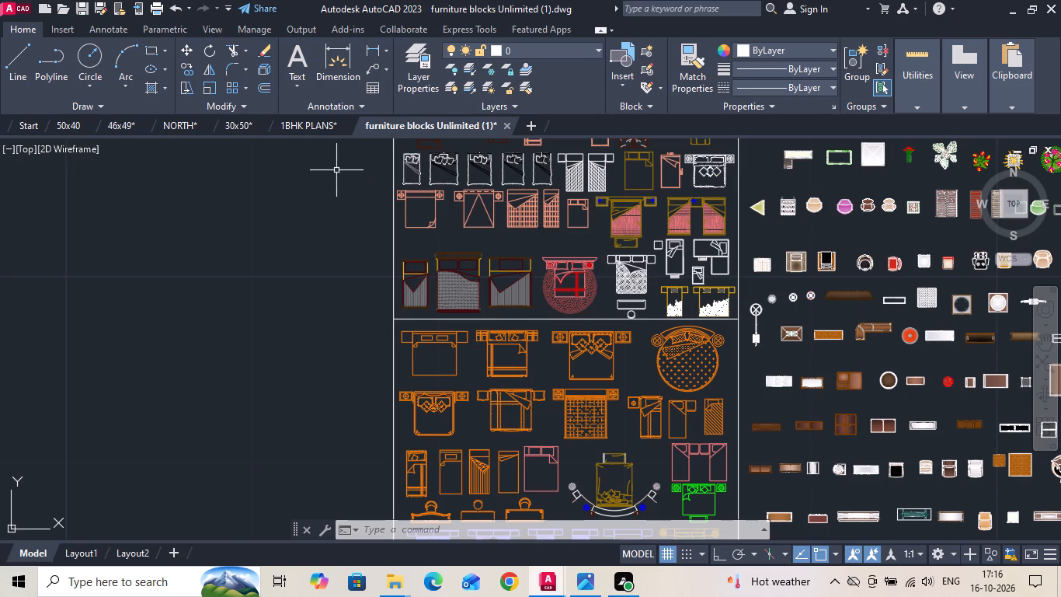
# Switch to the 50x40 drawing and examine how the older ground and first floor plans there are furnished.
pyautogui.click(77, 124)
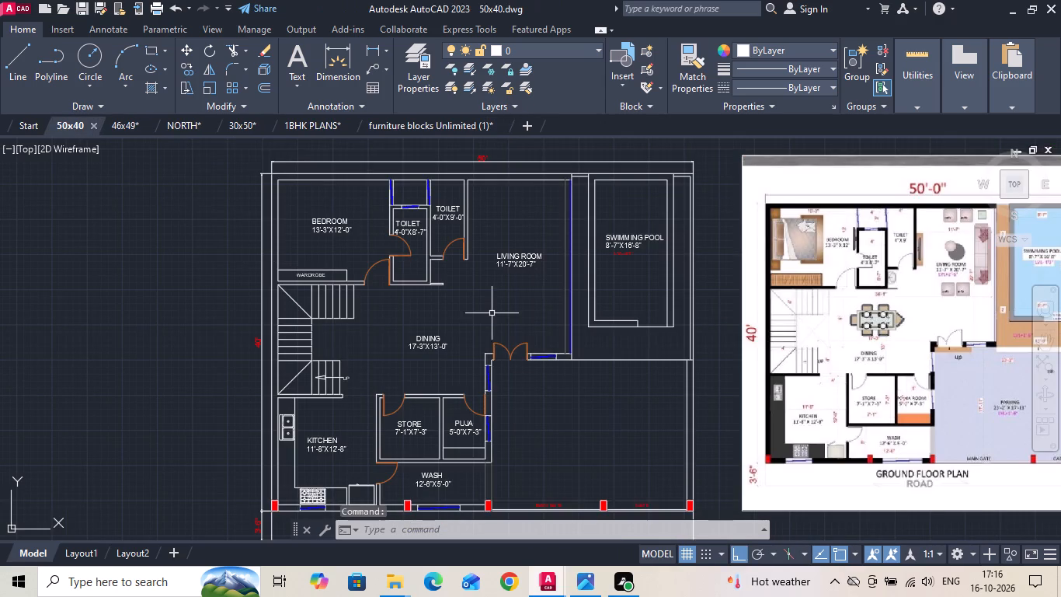
pyautogui.scroll(-1, 432, 304)
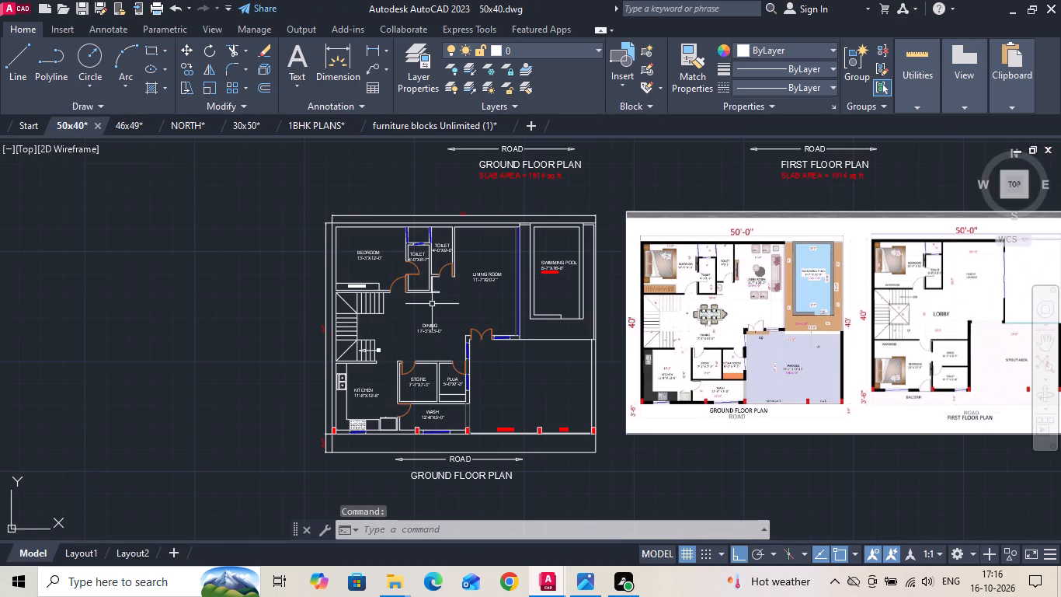
pyautogui.scroll(-1, 415, 375)
pyautogui.moveTo(509, 243); pyautogui.dragTo(513, 362, button='middle')
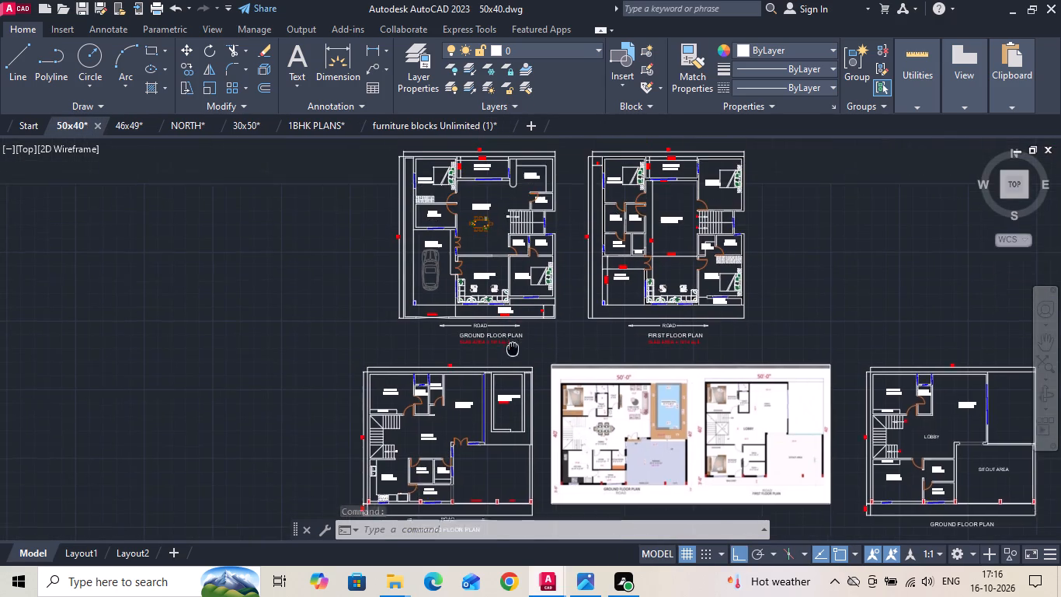
pyautogui.moveTo(513, 362); pyautogui.dragTo(512, 375, button='middle')
pyautogui.scroll(2, 486, 225)
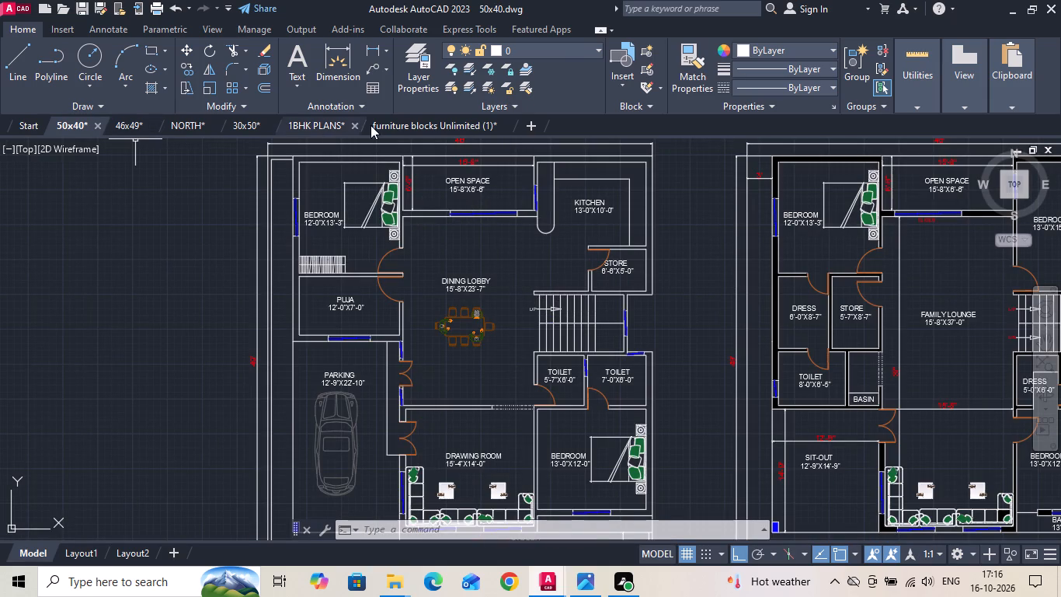
# Switch to the furniture blocks drawing and examine its bed, table and sofa block groups for a living room sofa set.
pyautogui.click(412, 124)
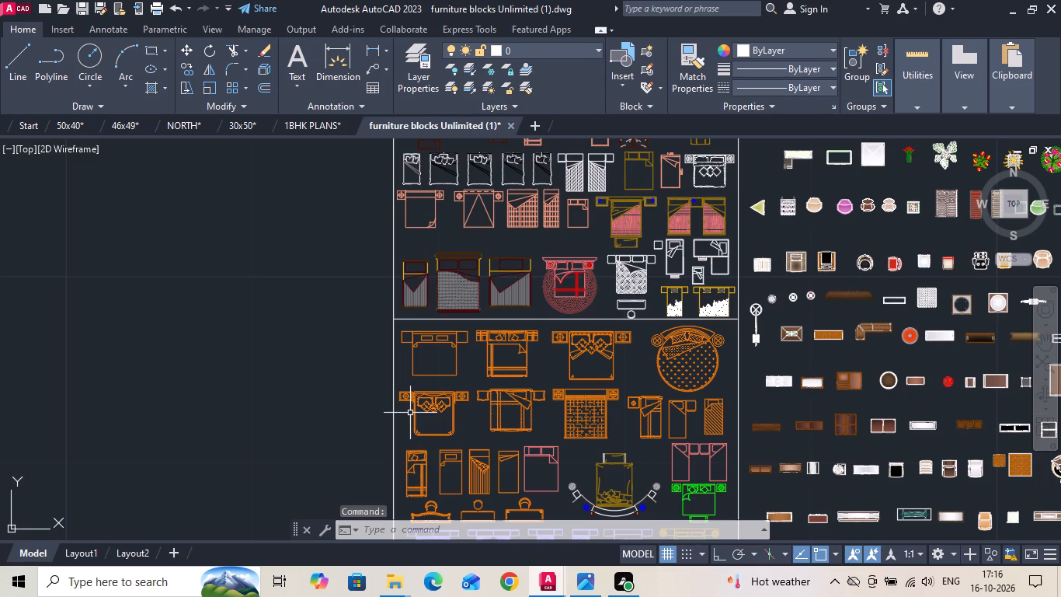
pyautogui.scroll(-2, 406, 309)
pyautogui.moveTo(424, 409); pyautogui.dragTo(400, 358, button='middle')
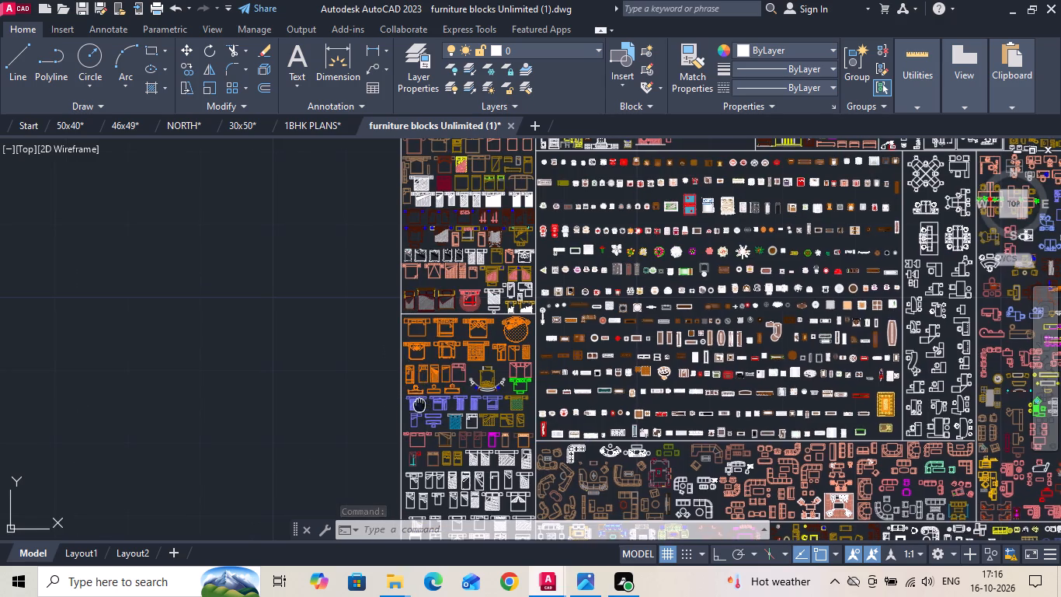
pyautogui.moveTo(400, 358); pyautogui.dragTo(384, 290, button='middle')
pyautogui.moveTo(430, 391); pyautogui.dragTo(404, 293, button='middle')
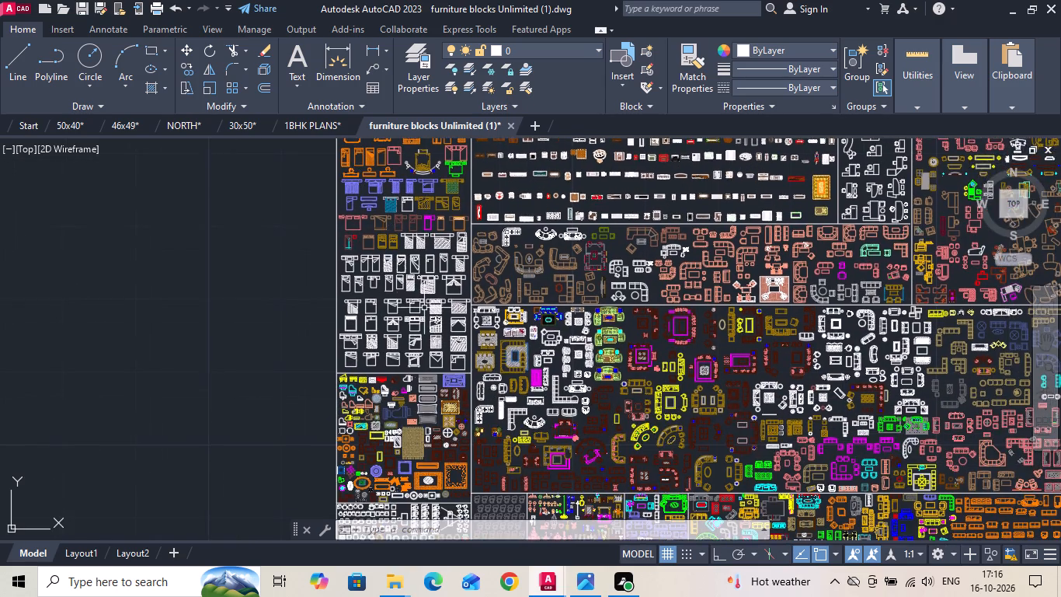
pyautogui.scroll(3, 489, 337)
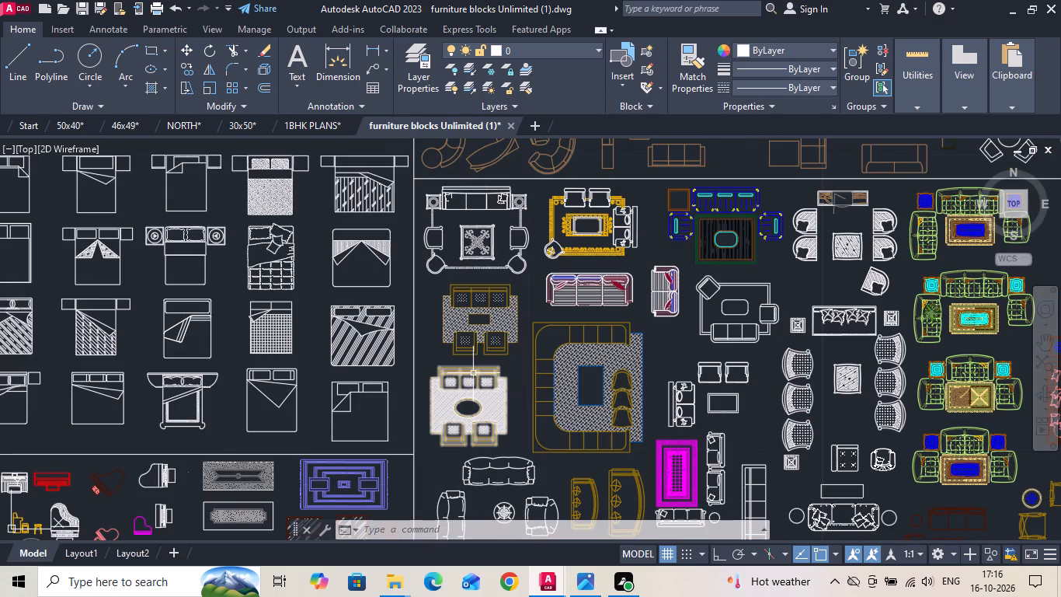
pyautogui.scroll(-1, 444, 213)
pyautogui.scroll(-1, 426, 288)
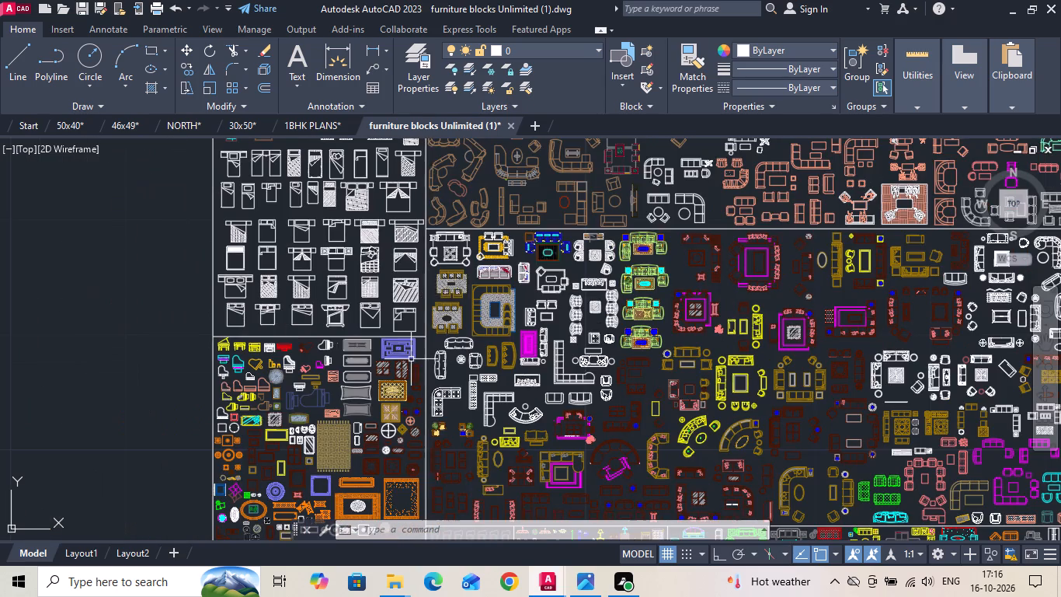
pyautogui.scroll(3, 366, 461)
pyautogui.scroll(-1, 362, 434)
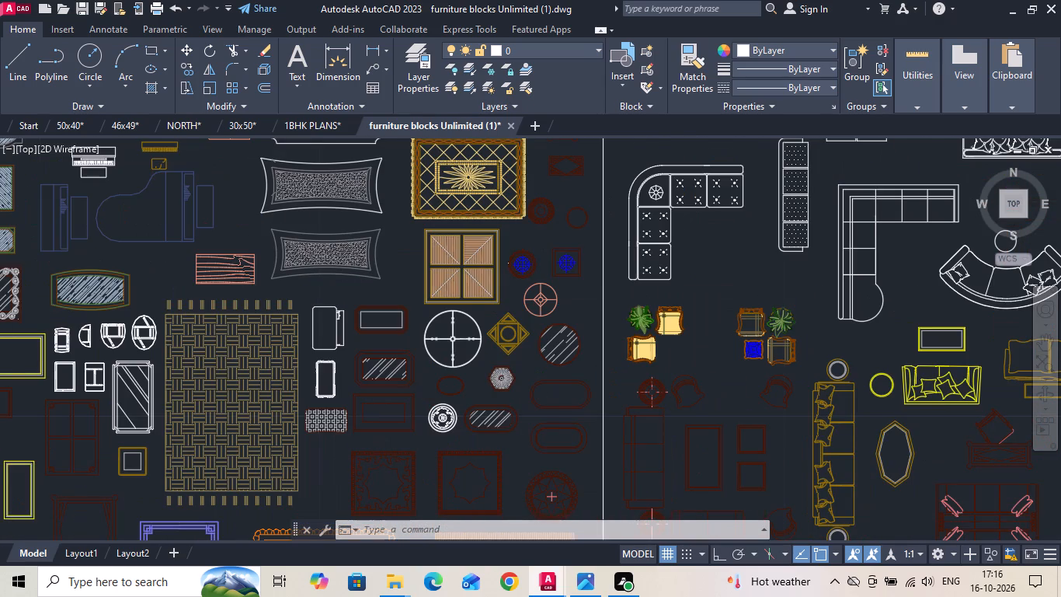
pyautogui.scroll(-2, 357, 316)
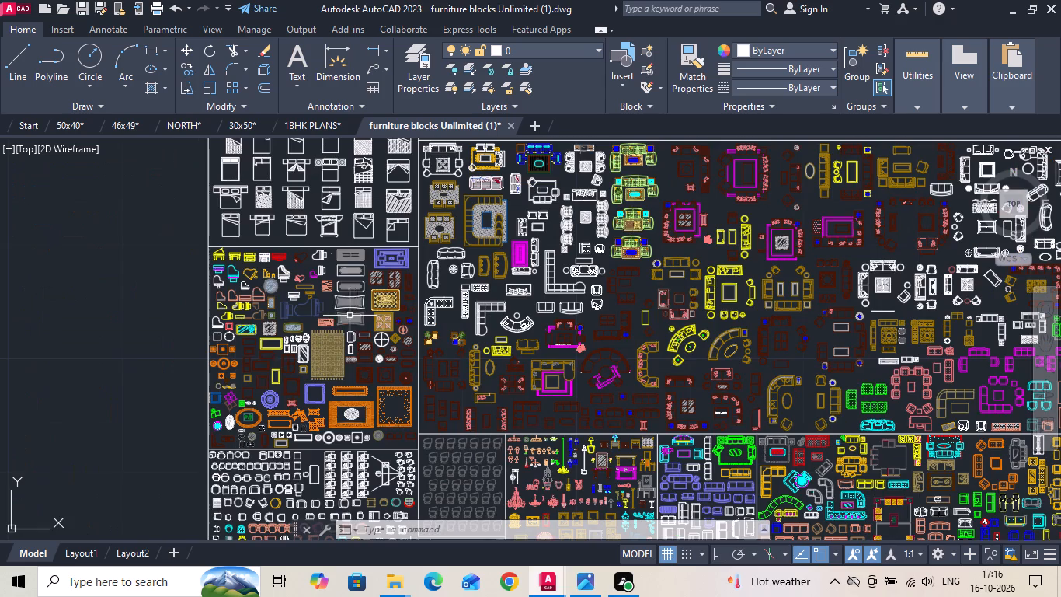
pyautogui.scroll(-1, 329, 358)
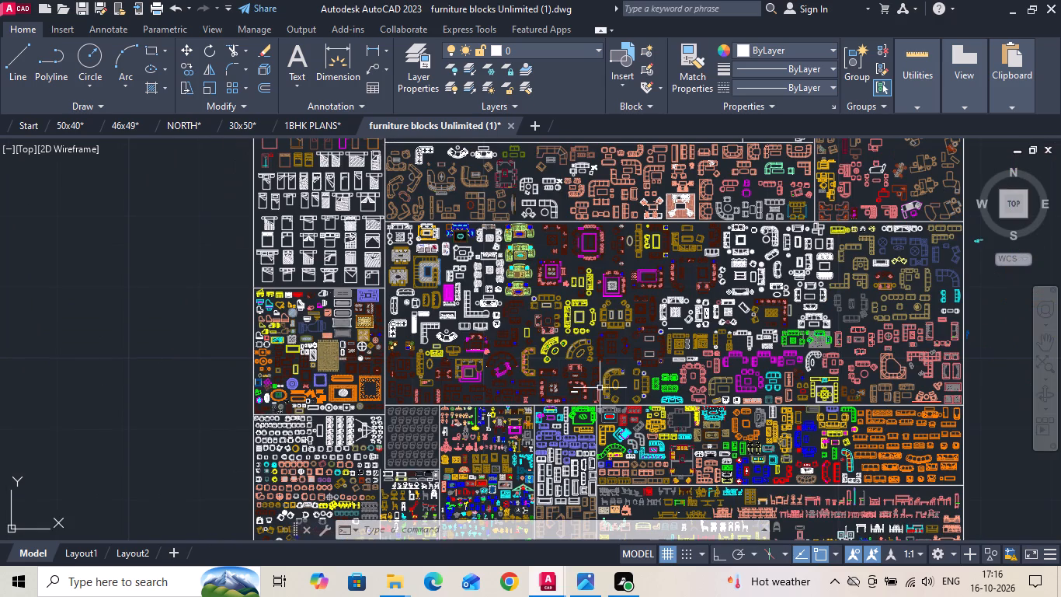
pyautogui.moveTo(311, 232); pyautogui.dragTo(309, 476, button='middle')
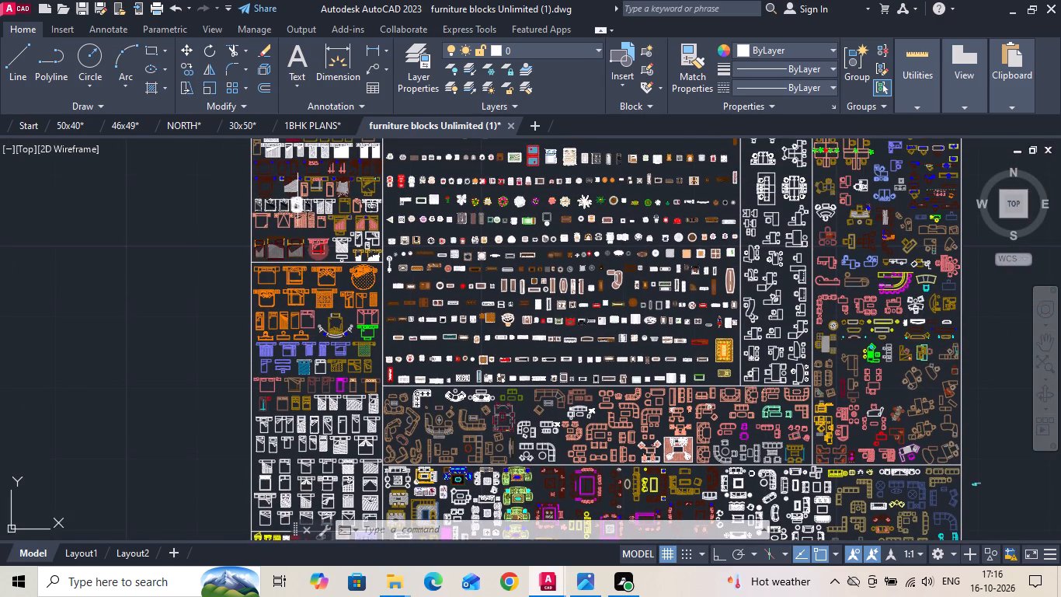
pyautogui.scroll(3, 297, 200)
pyautogui.moveTo(297, 364); pyautogui.dragTo(264, 453, button='middle')
pyautogui.scroll(-2, 261, 469)
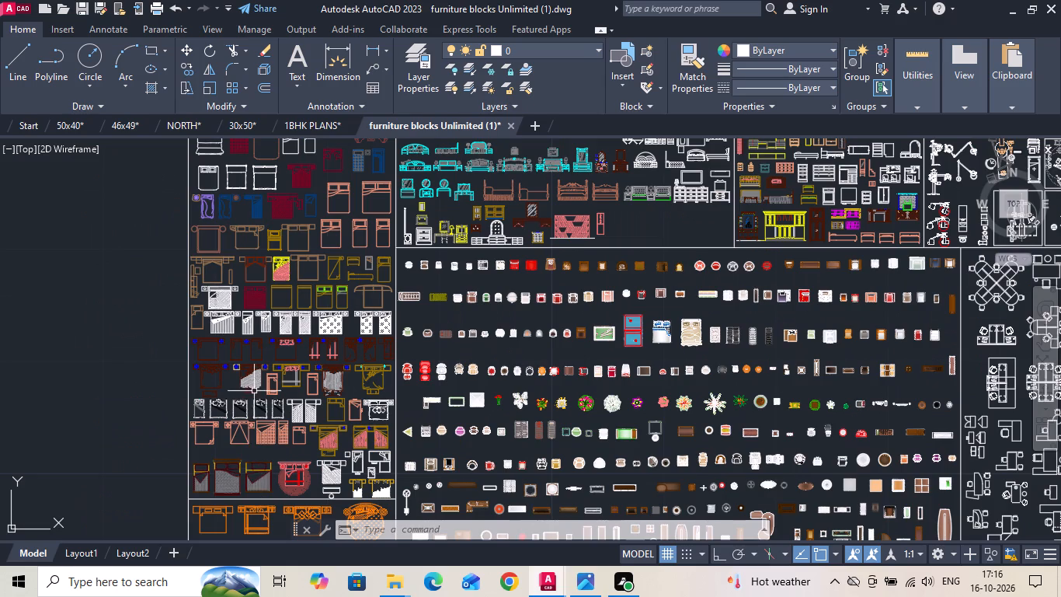
pyautogui.scroll(-1, 233, 274)
pyautogui.scroll(2, 544, 285)
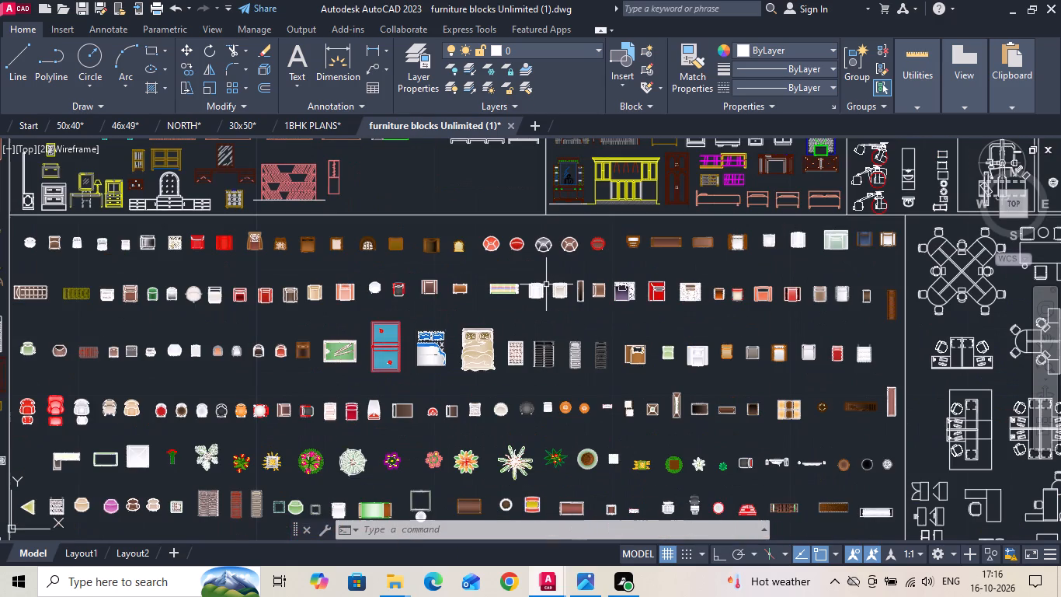
pyautogui.scroll(-2, 362, 263)
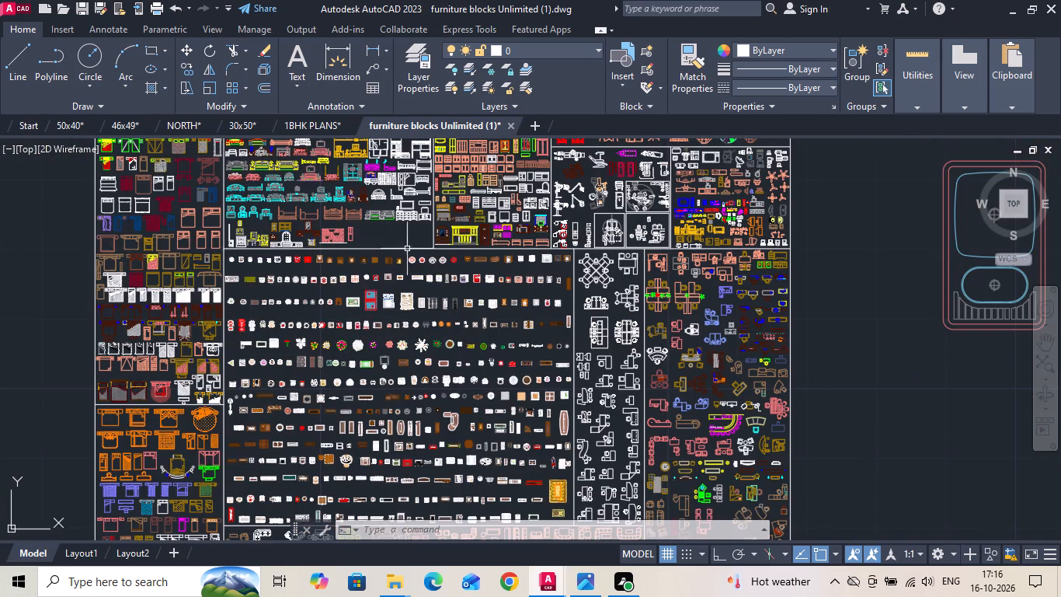
pyautogui.moveTo(416, 271); pyautogui.dragTo(418, 450, button='middle')
pyautogui.moveTo(332, 424); pyautogui.dragTo(368, 260, button='middle')
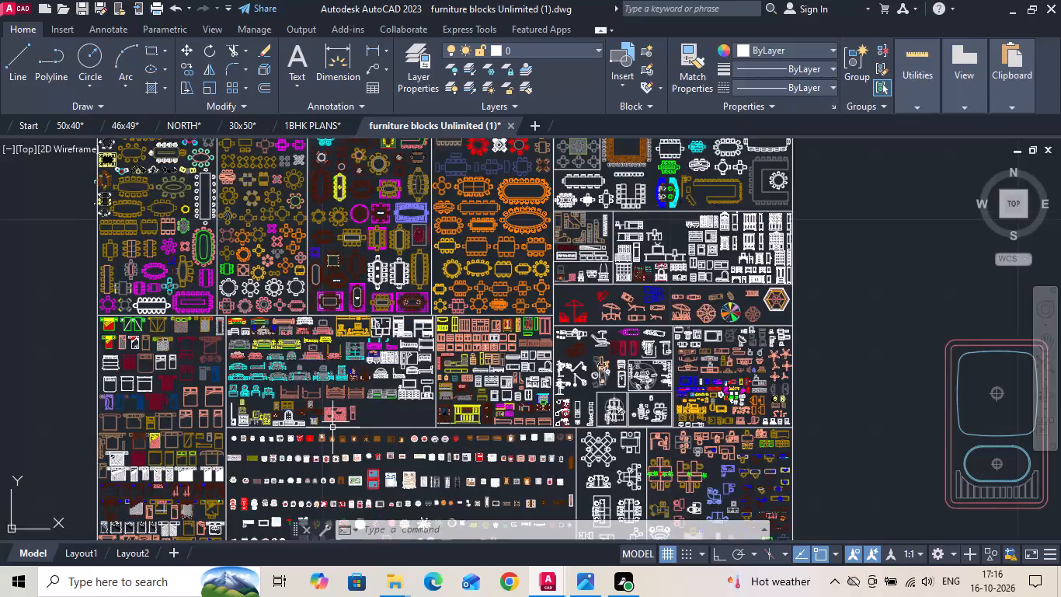
pyautogui.moveTo(368, 260); pyautogui.dragTo(380, 173, button='middle')
pyautogui.scroll(1, 342, 474)
pyautogui.moveTo(334, 445); pyautogui.dragTo(340, 274, button='middle')
pyautogui.scroll(1, 338, 354)
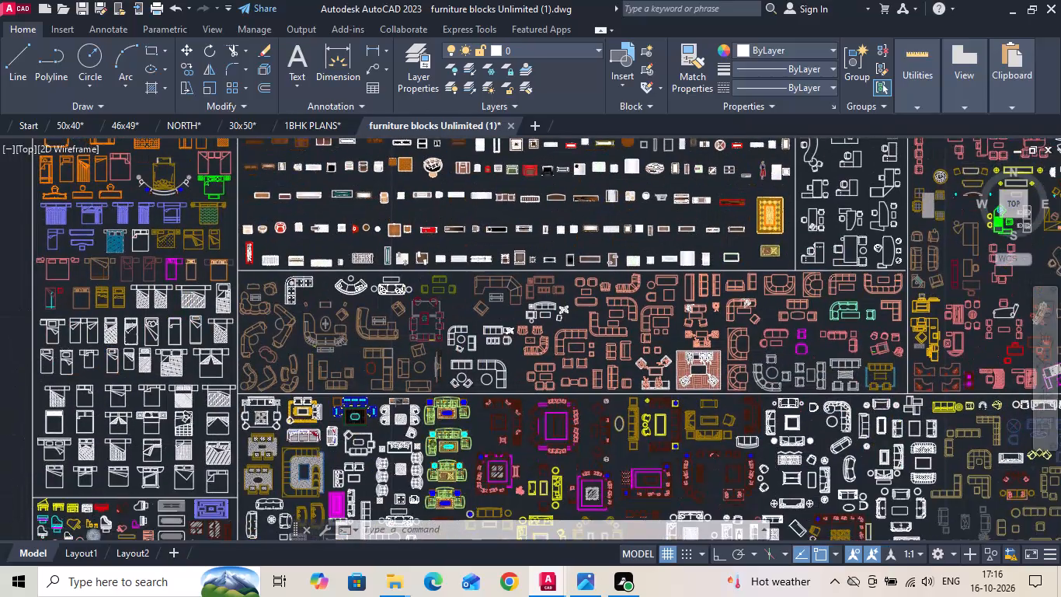
pyautogui.scroll(1, 338, 356)
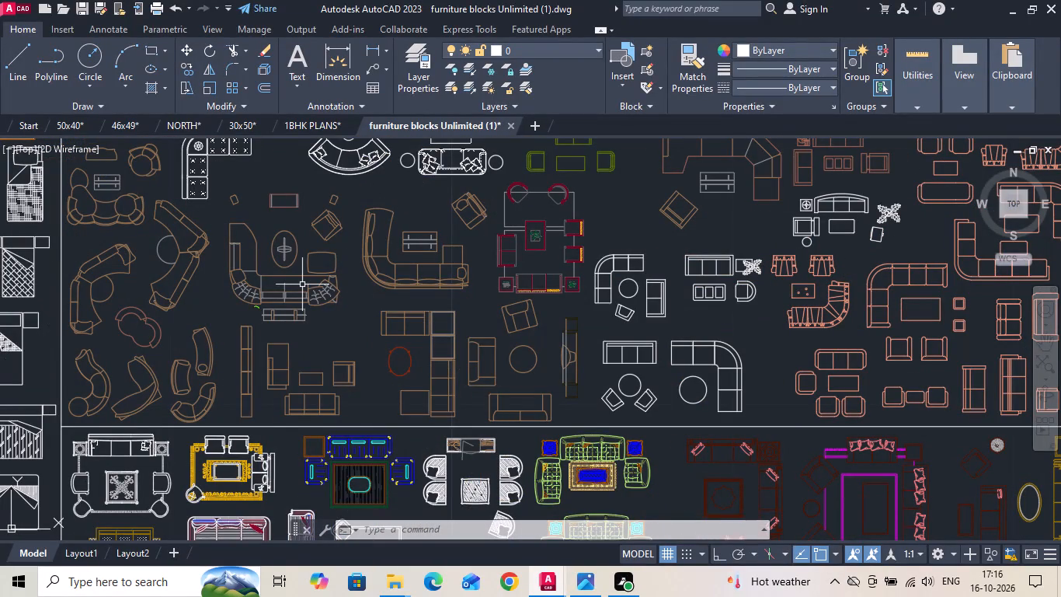
pyautogui.scroll(-1, 302, 287)
pyautogui.scroll(2, 252, 432)
pyautogui.moveTo(252, 431); pyautogui.dragTo(265, 316, button='middle')
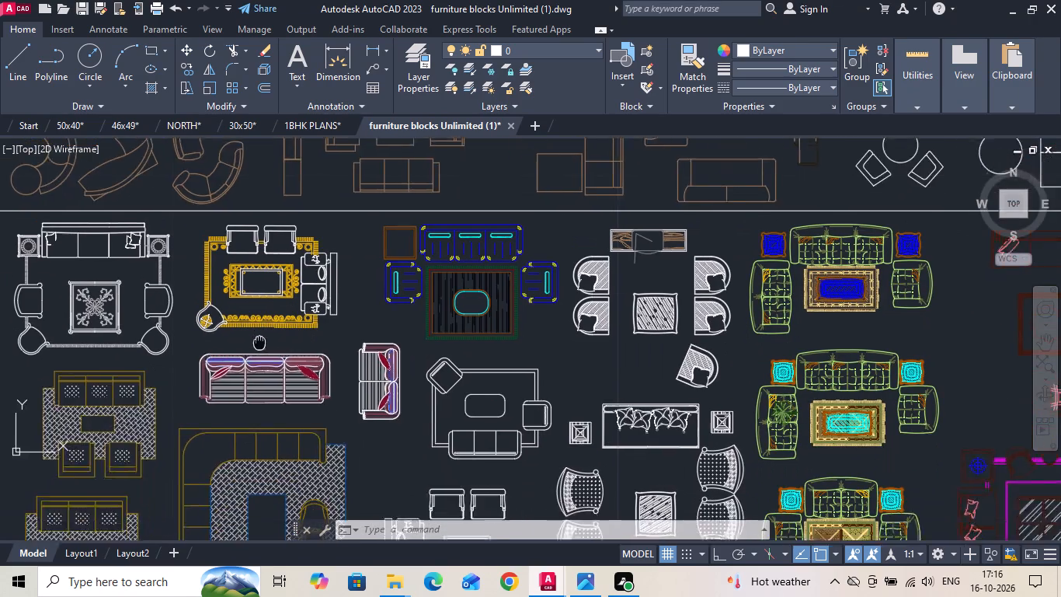
pyautogui.moveTo(265, 316); pyautogui.dragTo(284, 275, button='middle')
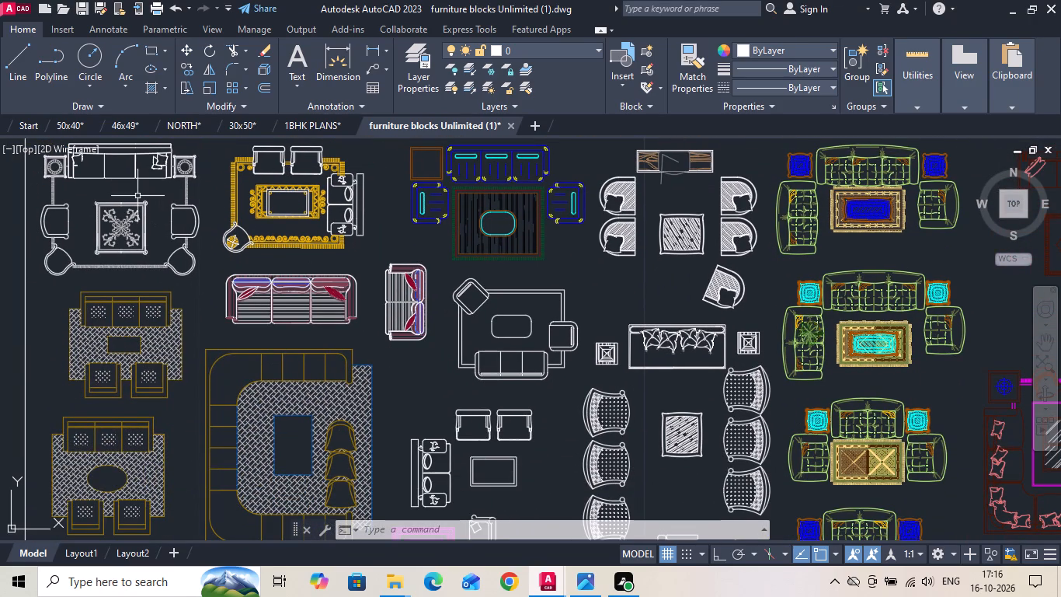
# Copy the white sofa set with patterned square centre table and paste it into the 50x40 drawing's ground floor parking area.
pyautogui.click(162, 172)
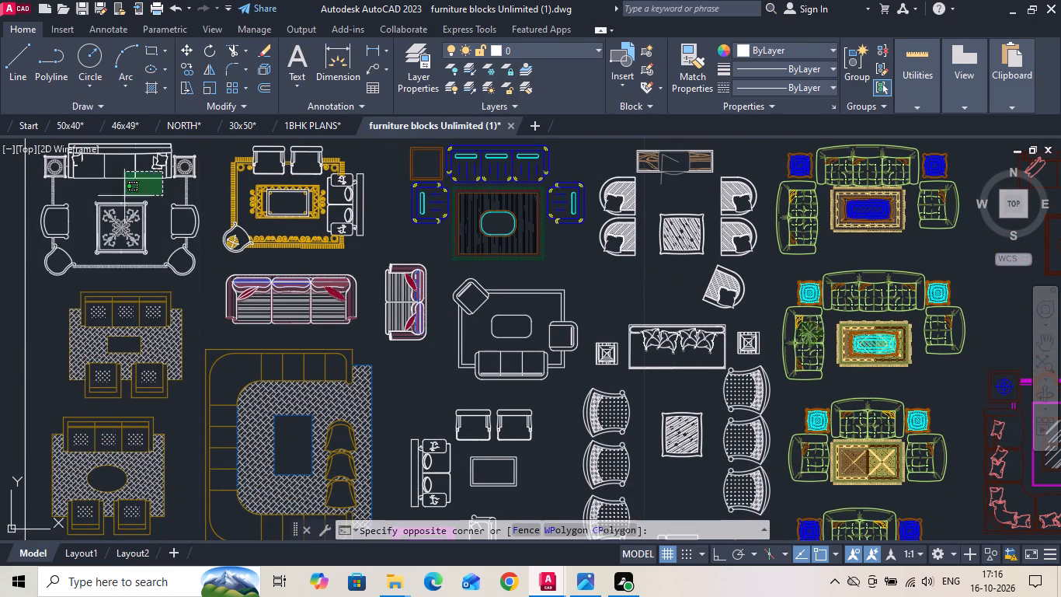
pyautogui.click(96, 208)
pyautogui.hotkey('ctrl', 'c')
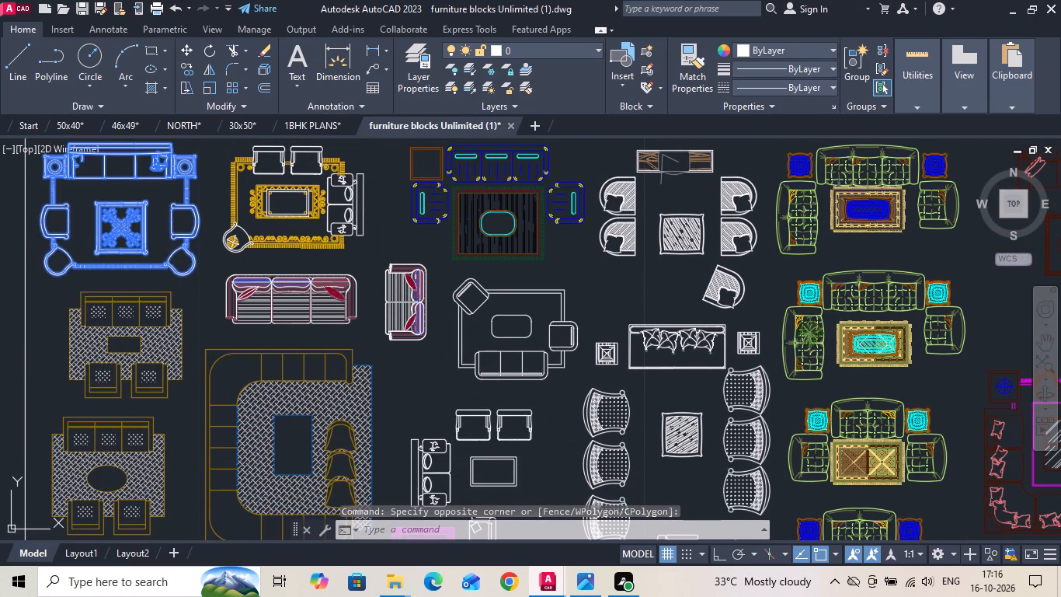
pyautogui.click(64, 127)
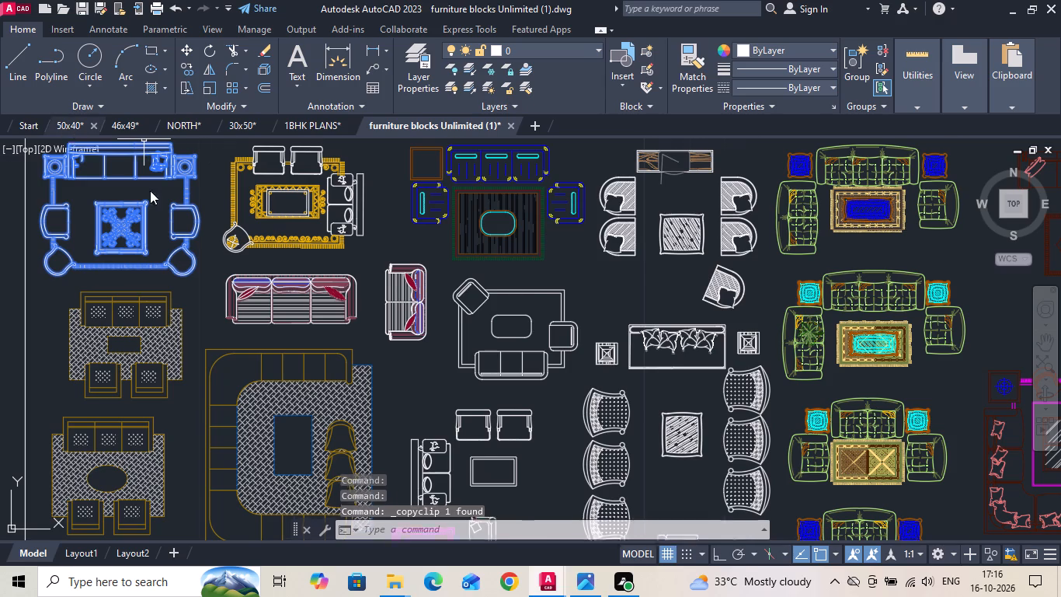
pyautogui.hotkey('ctrl', 'v')
pyautogui.scroll(-2, 463, 331)
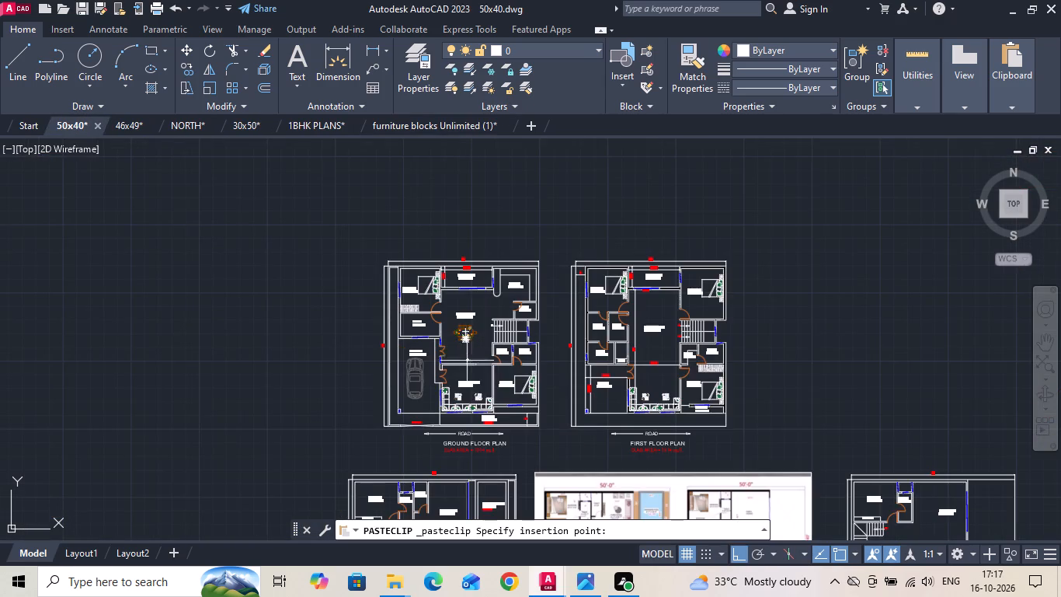
pyautogui.moveTo(479, 375); pyautogui.dragTo(471, 214, button='middle')
pyautogui.scroll(2, 469, 446)
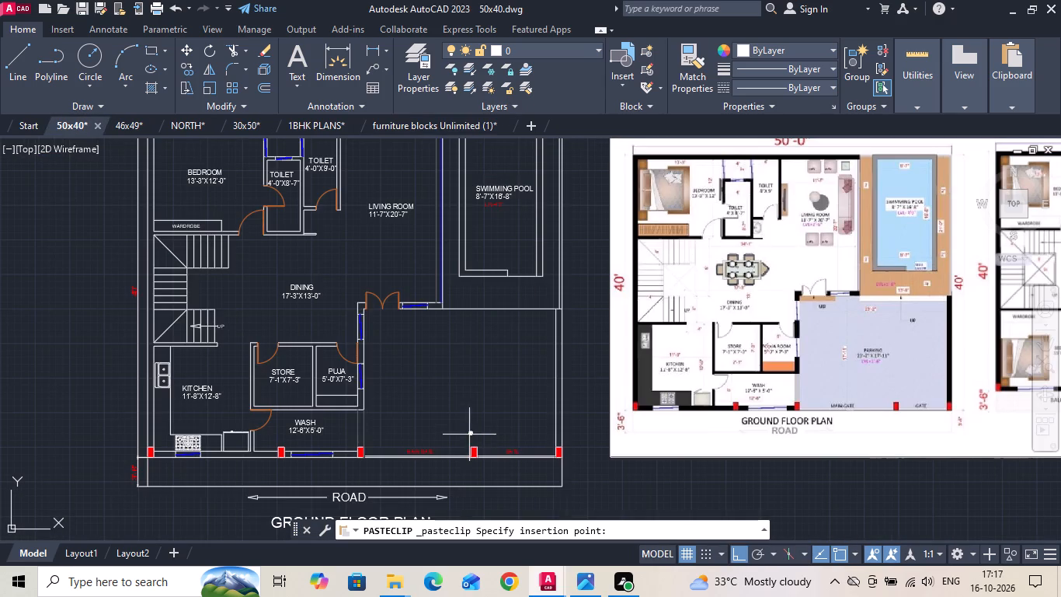
pyautogui.click(469, 385)
pyautogui.press('Escape')
# Scale the pasted sofa set block by a factor of 39.3701.
pyautogui.scroll(3, 469, 402)
pyautogui.click(502, 354)
pyautogui.click(473, 314)
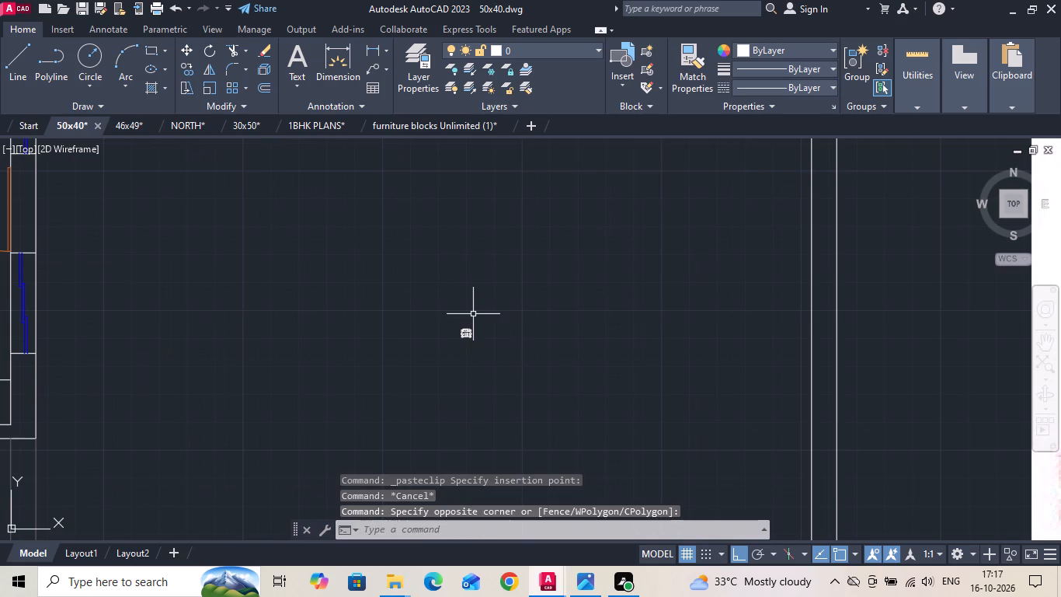
pyautogui.moveTo(475, 309); pyautogui.dragTo(452, 376)
pyautogui.click(449, 378)
pyautogui.rightClick(447, 377)
pyautogui.click(476, 322)
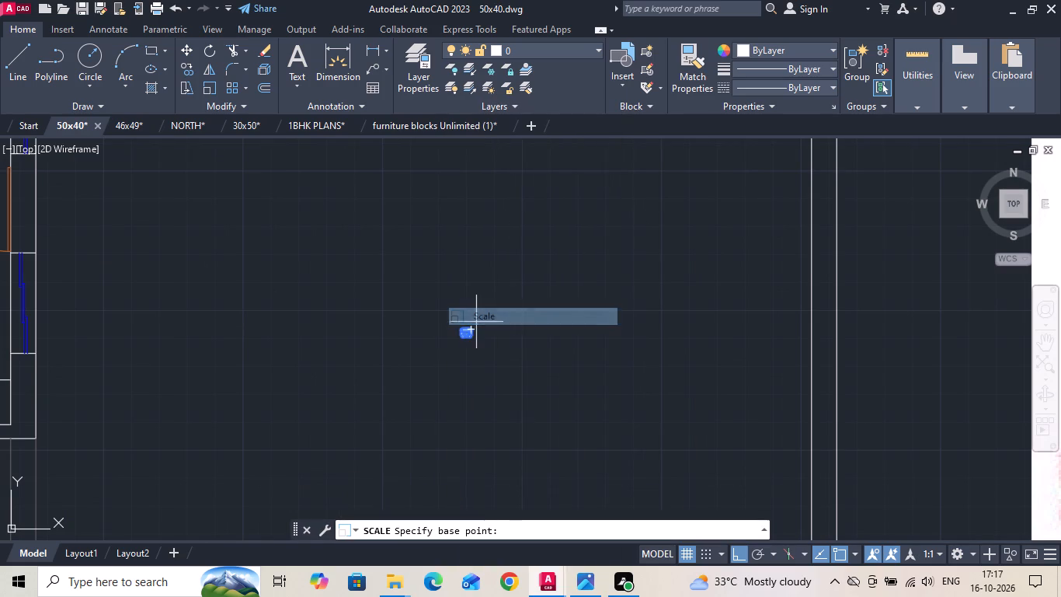
pyautogui.scroll(5, 480, 326)
pyautogui.moveTo(360, 342); pyautogui.dragTo(360, 351)
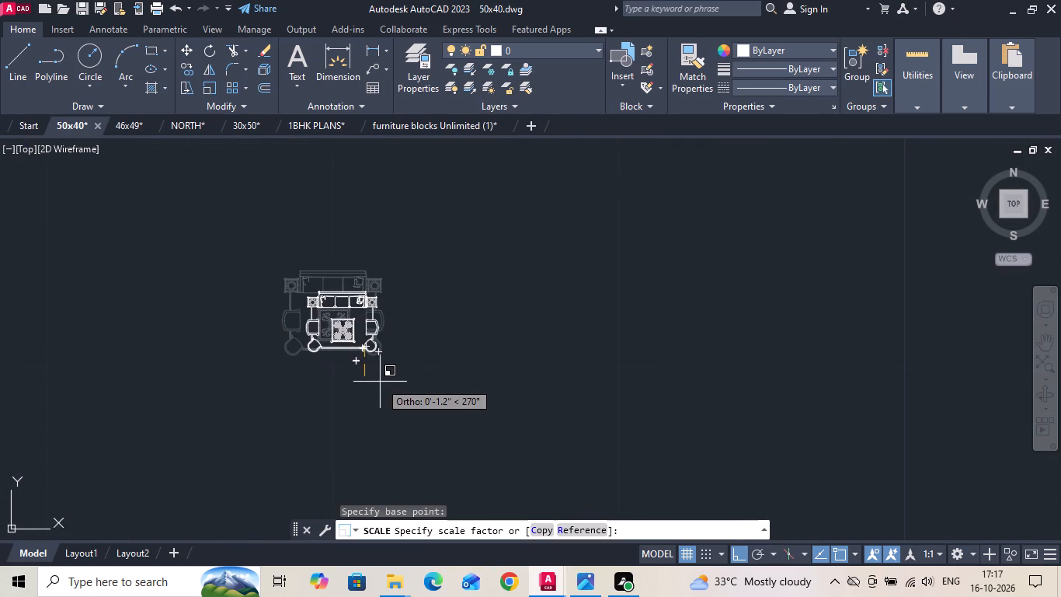
pyautogui.write('39.3')
pyautogui.write('701')
pyautogui.press('Return')
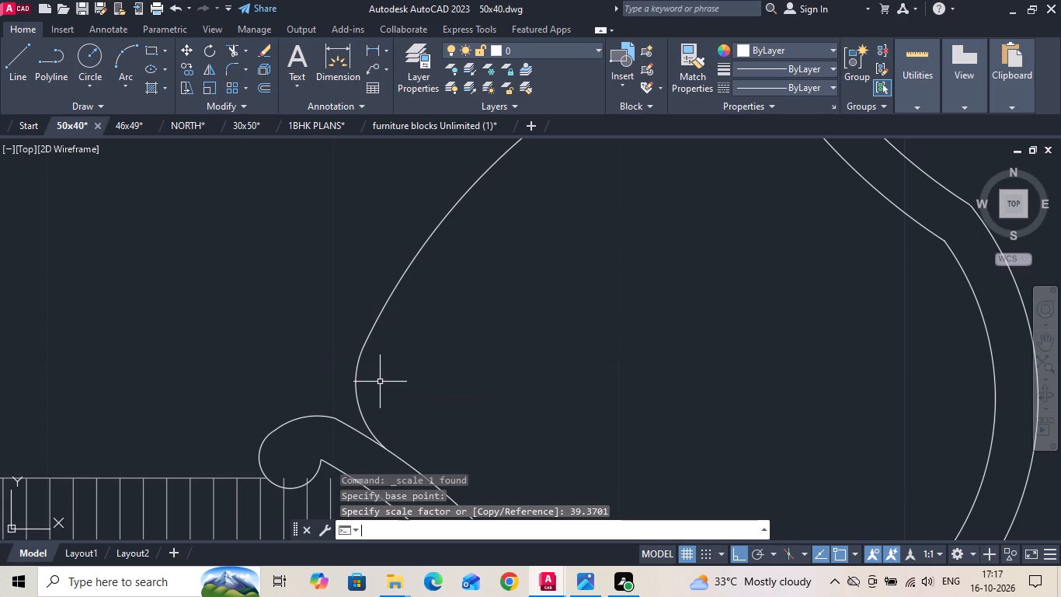
# Rotate the sofa set by 270° so its long sofa backs toward the swimming pool side of the plan.
pyautogui.scroll(-7, 400, 334)
pyautogui.moveTo(477, 305); pyautogui.dragTo(458, 304)
pyautogui.click(412, 303)
pyautogui.rightClick(412, 303)
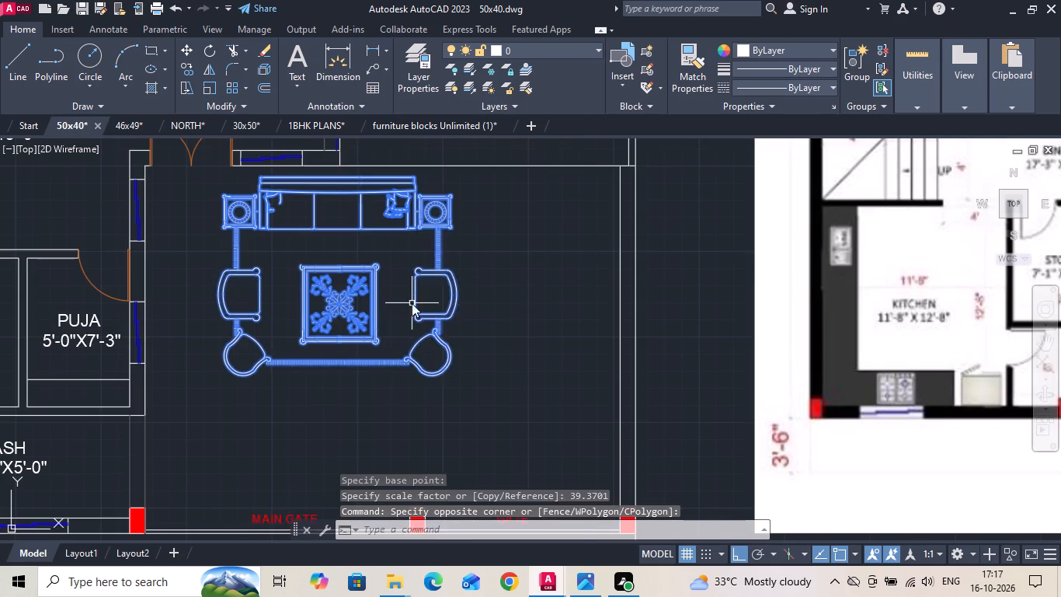
pyautogui.click(464, 327)
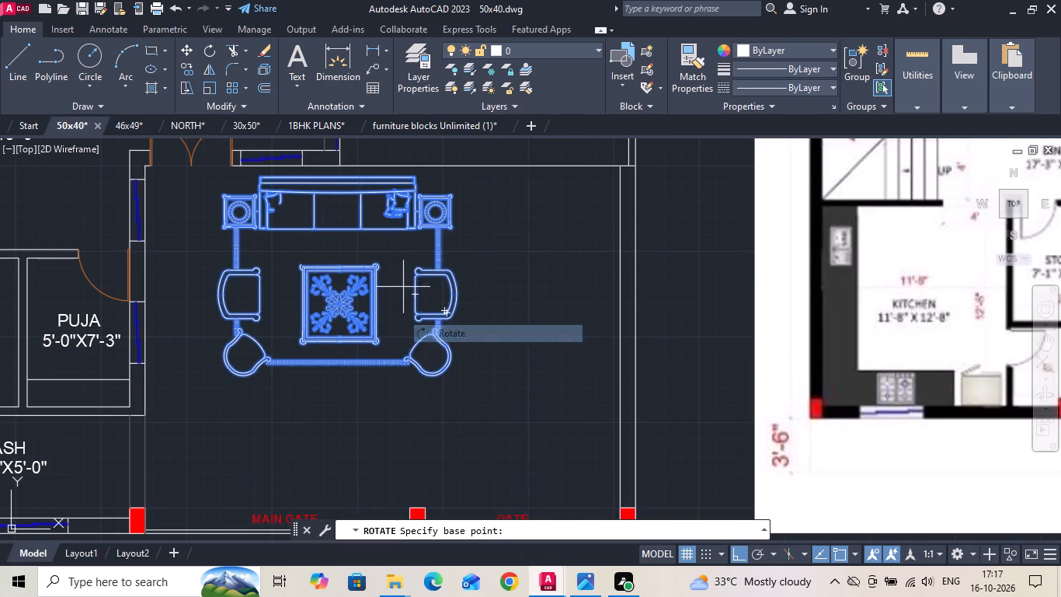
pyautogui.click(403, 285)
pyautogui.click(397, 328)
# Move the rotated sofa set into the ground floor living room, with the long sofa along the wall beside the swimming pool.
pyautogui.scroll(-2, 408, 377)
pyautogui.click(453, 375)
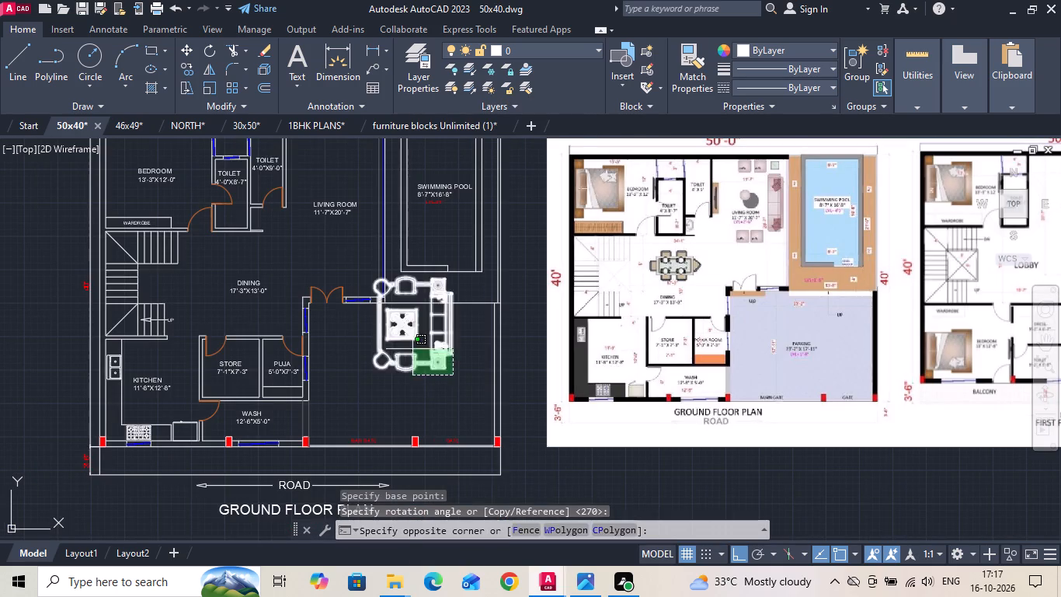
pyautogui.click(410, 346)
pyautogui.rightClick(410, 346)
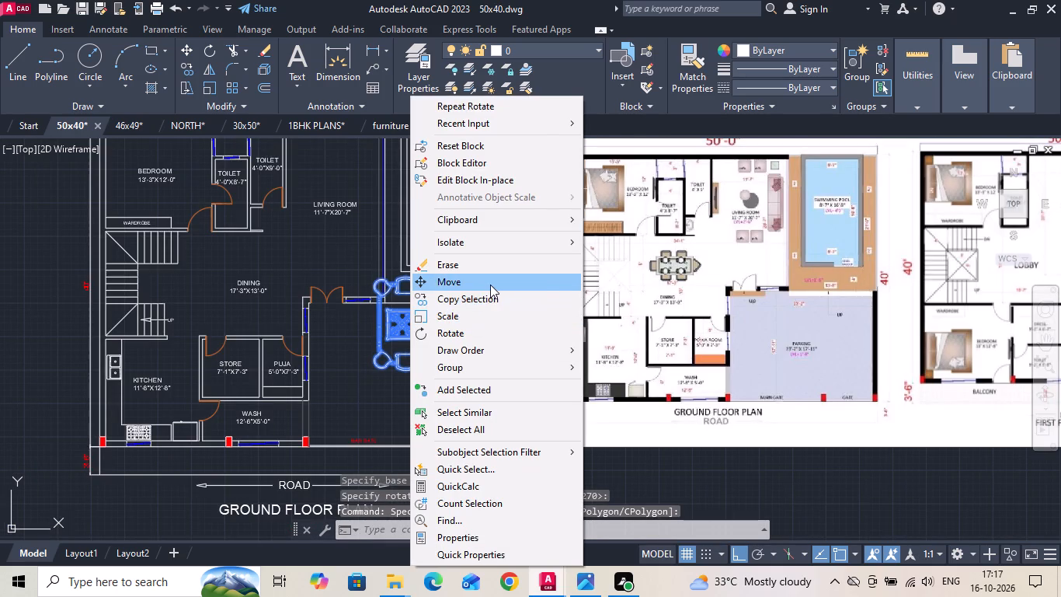
pyautogui.click(490, 285)
pyautogui.scroll(3, 465, 288)
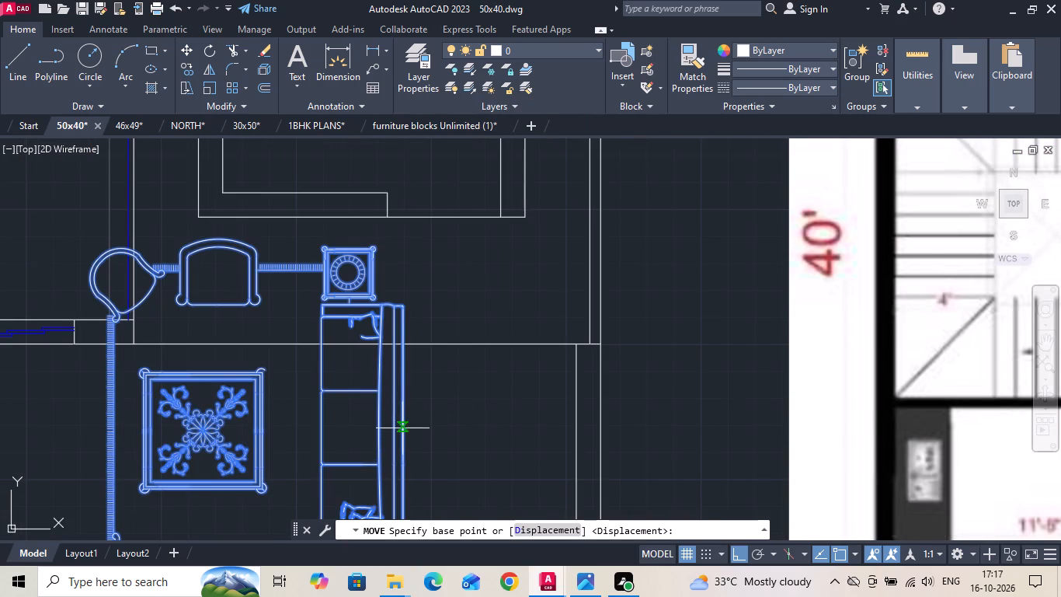
pyautogui.scroll(-1, 402, 434)
pyautogui.click(401, 430)
pyautogui.scroll(-3, 420, 478)
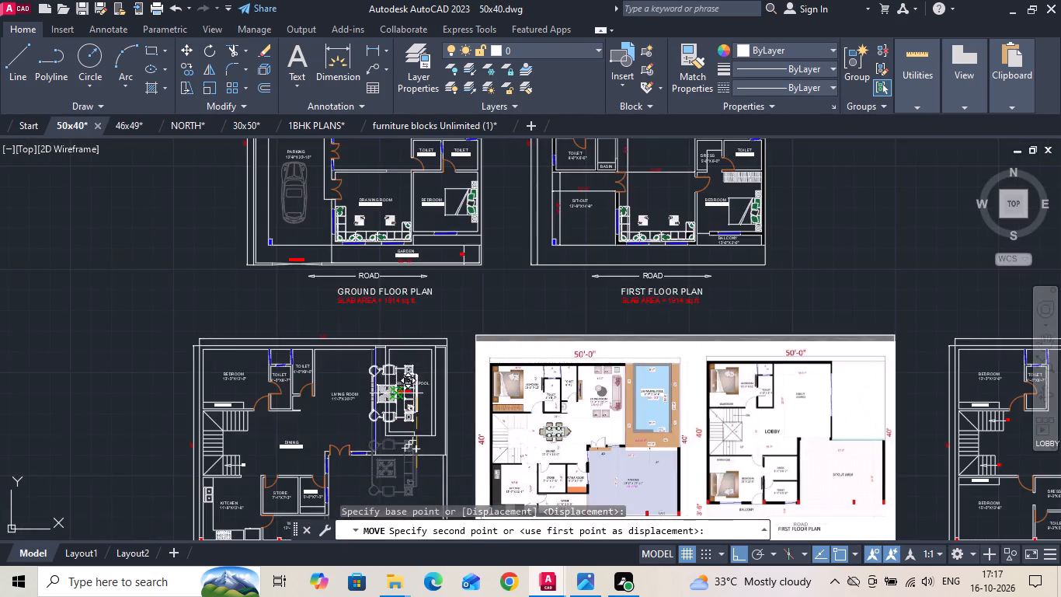
pyautogui.scroll(2, 382, 372)
pyautogui.click(346, 390)
pyautogui.moveTo(325, 393); pyautogui.dragTo(325, 390, button='middle')
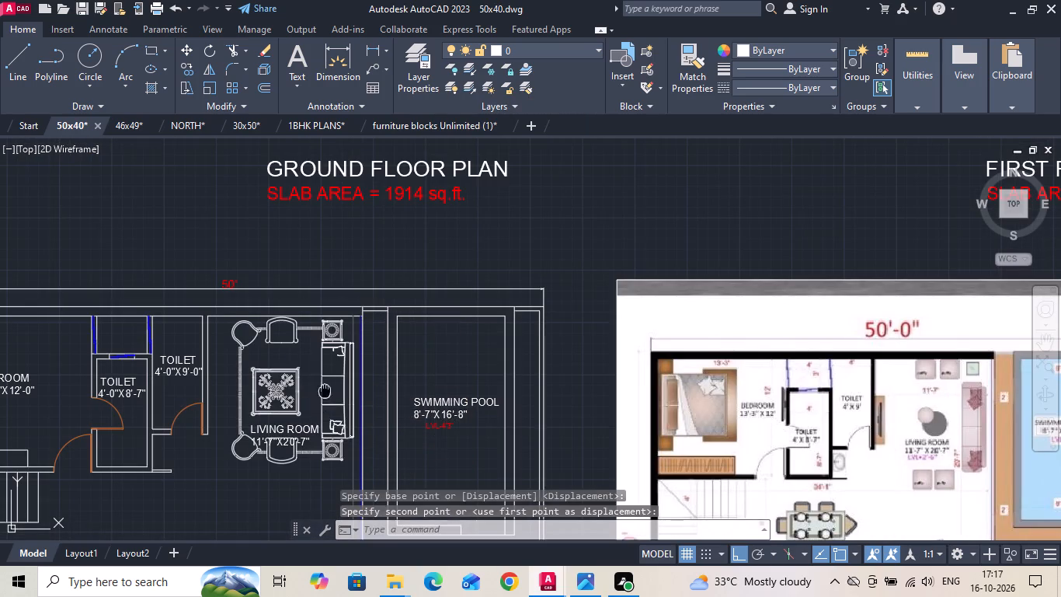
# Explode the sofa set block in the ground floor living room into separate objects.
pyautogui.moveTo(325, 390); pyautogui.dragTo(381, 329, button='middle')
pyautogui.scroll(-2, 384, 330)
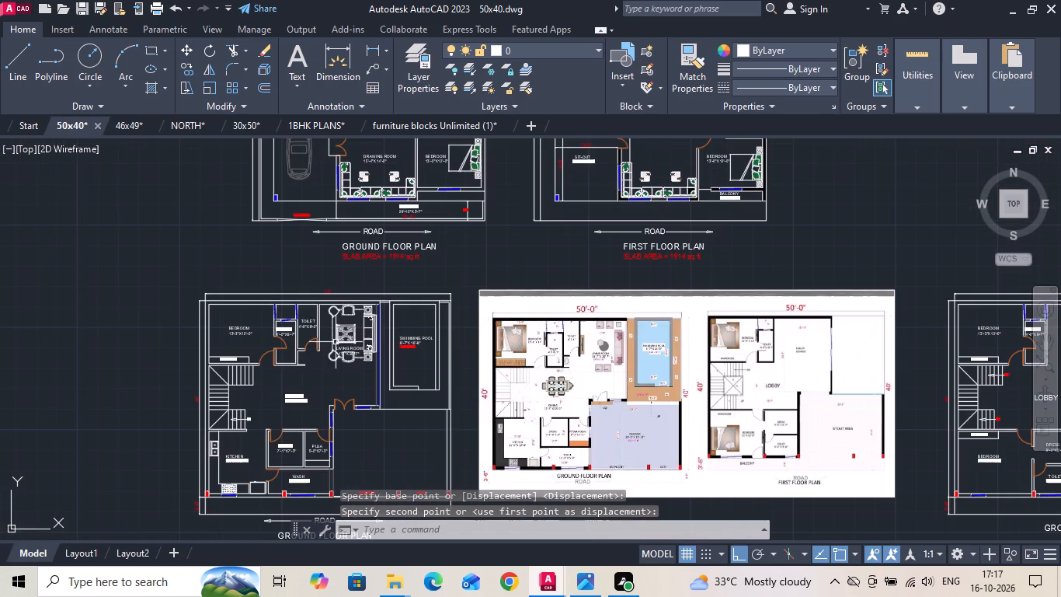
pyautogui.scroll(2, 608, 344)
pyautogui.scroll(-1, 715, 301)
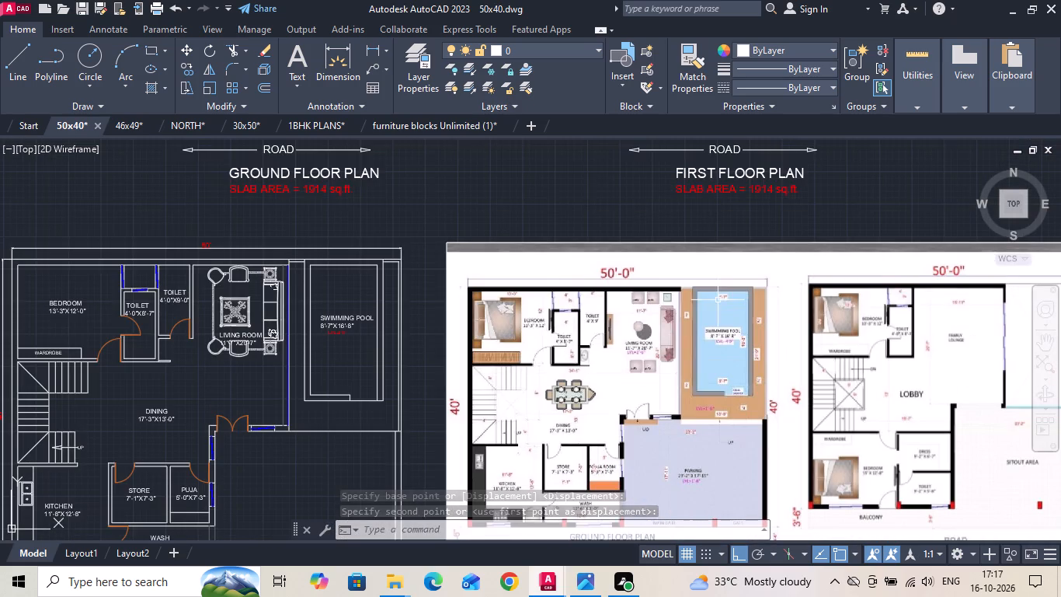
pyautogui.scroll(2, 221, 332)
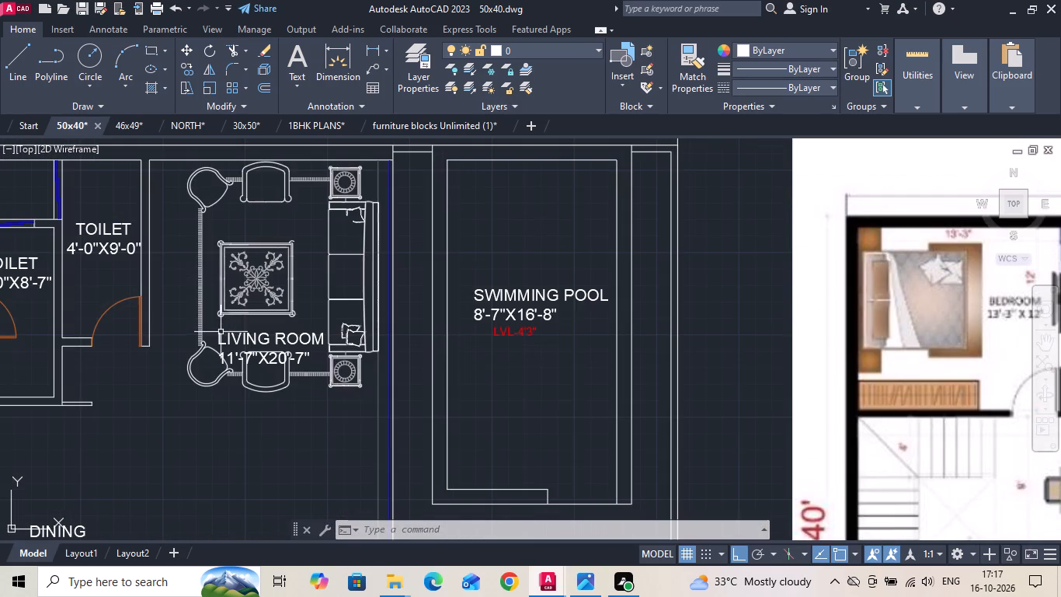
pyautogui.click(199, 265)
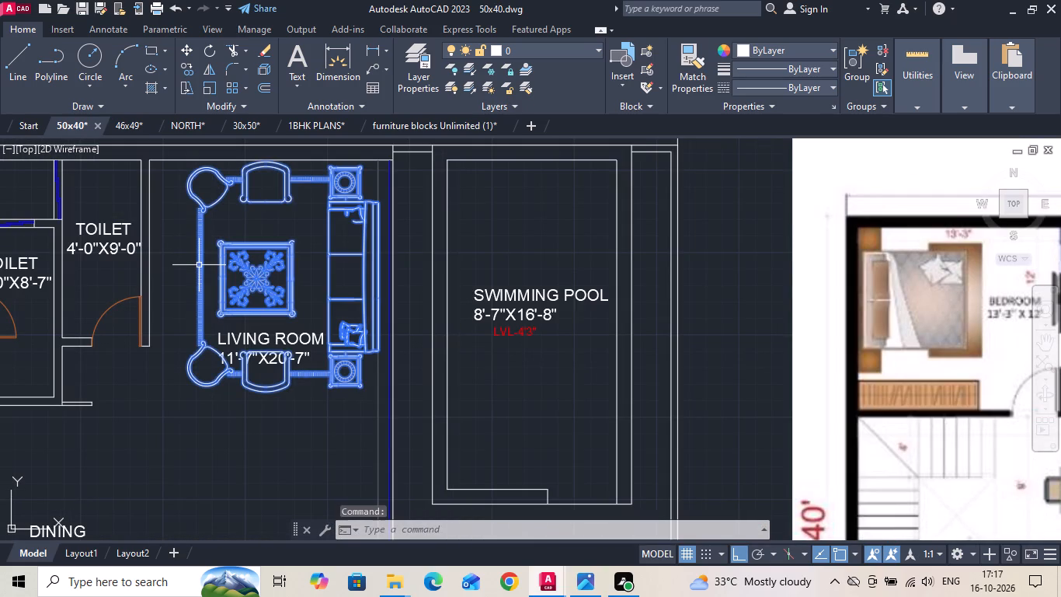
pyautogui.write('X')
pyautogui.press('space')
pyautogui.click(199, 265)
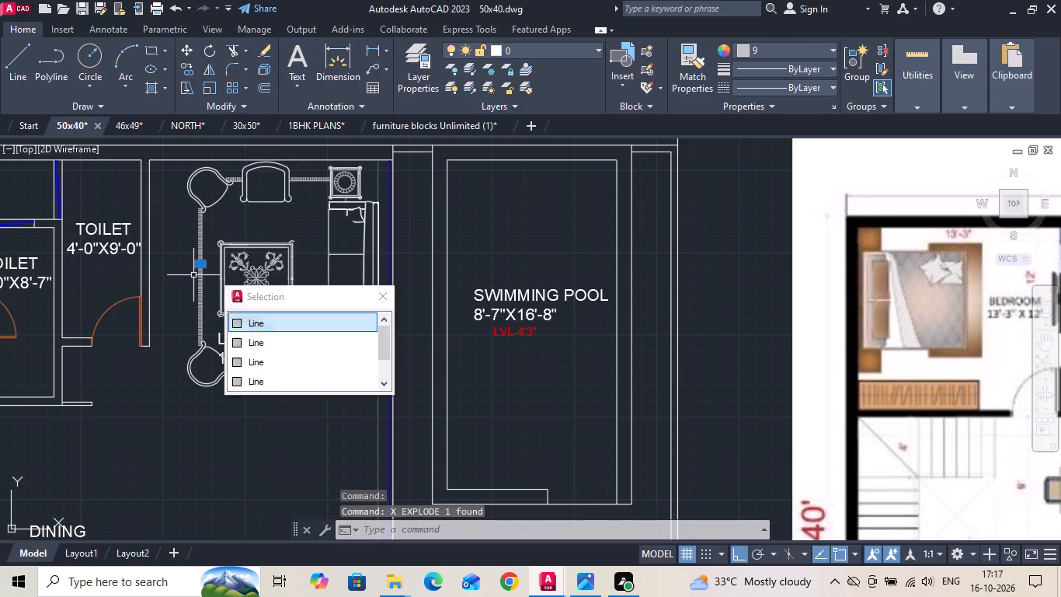
pyautogui.press('space')
pyautogui.press('Escape')
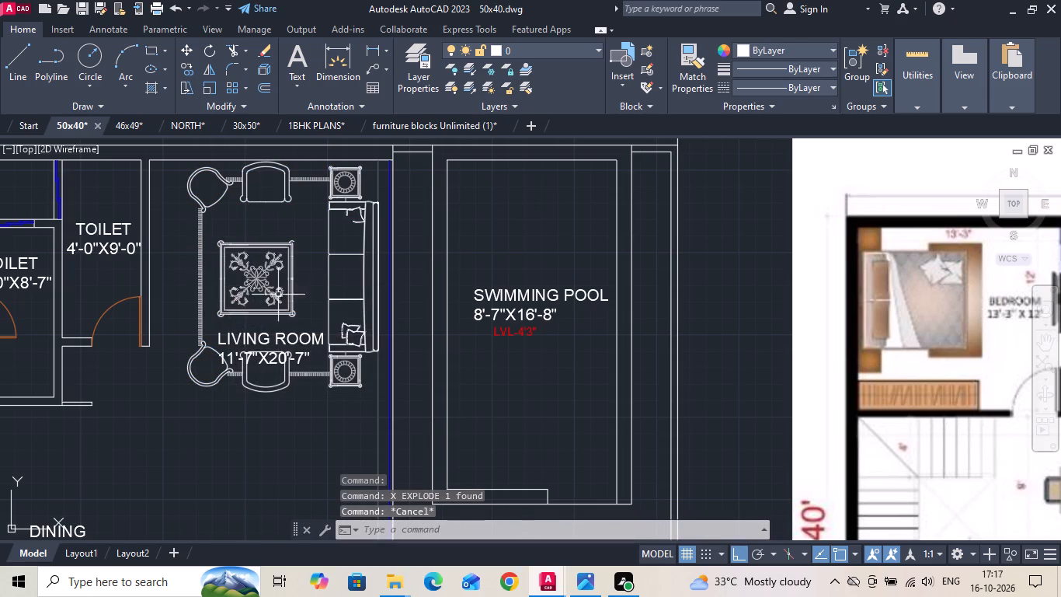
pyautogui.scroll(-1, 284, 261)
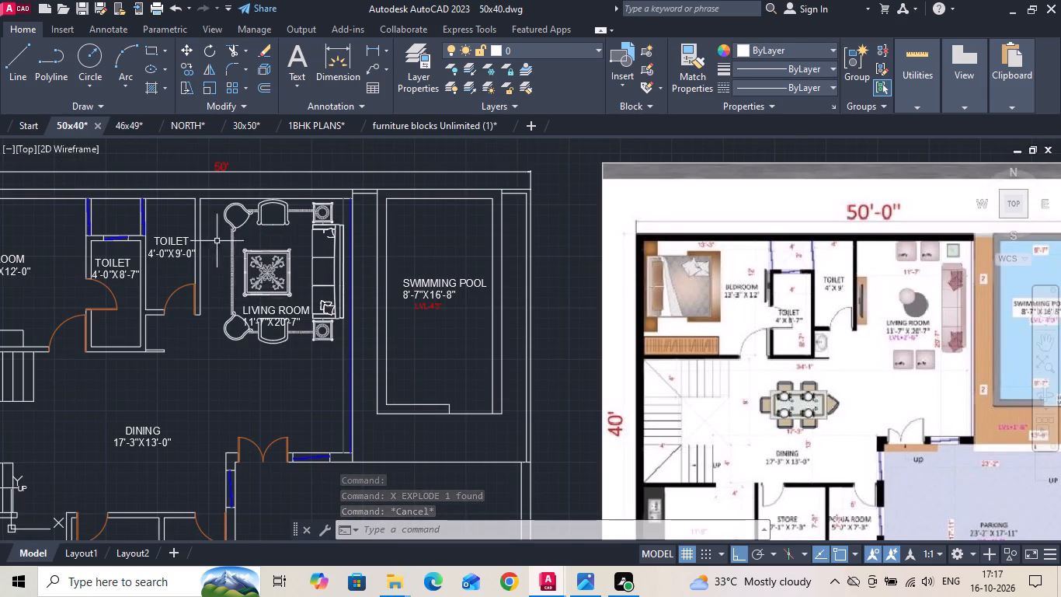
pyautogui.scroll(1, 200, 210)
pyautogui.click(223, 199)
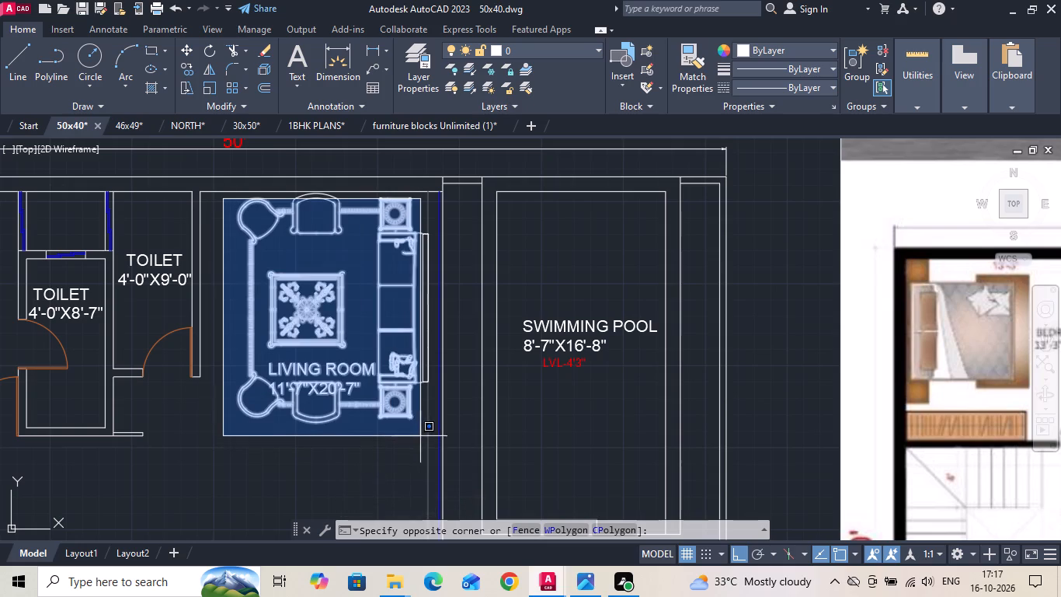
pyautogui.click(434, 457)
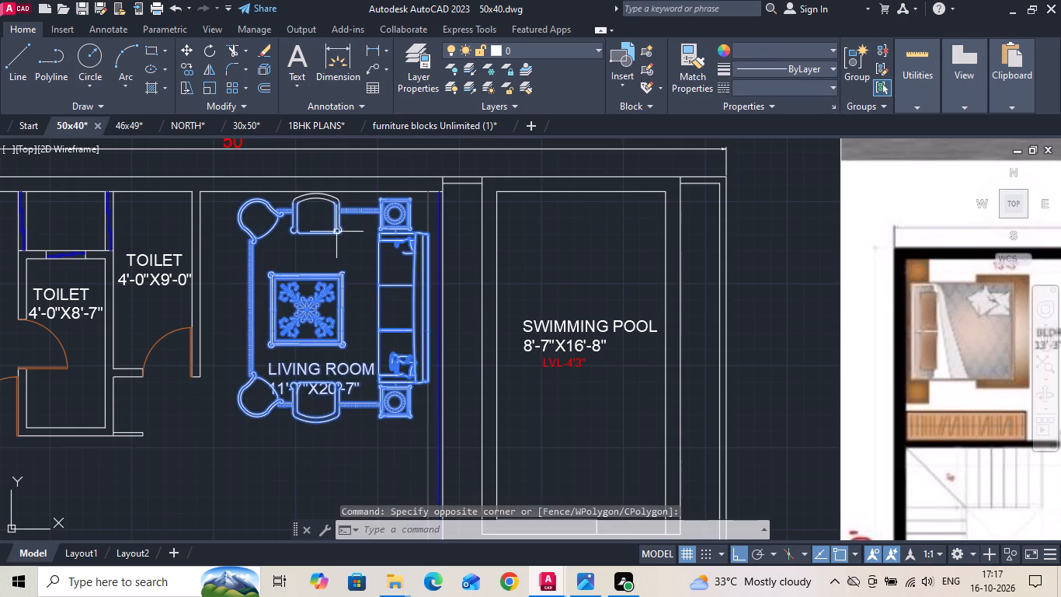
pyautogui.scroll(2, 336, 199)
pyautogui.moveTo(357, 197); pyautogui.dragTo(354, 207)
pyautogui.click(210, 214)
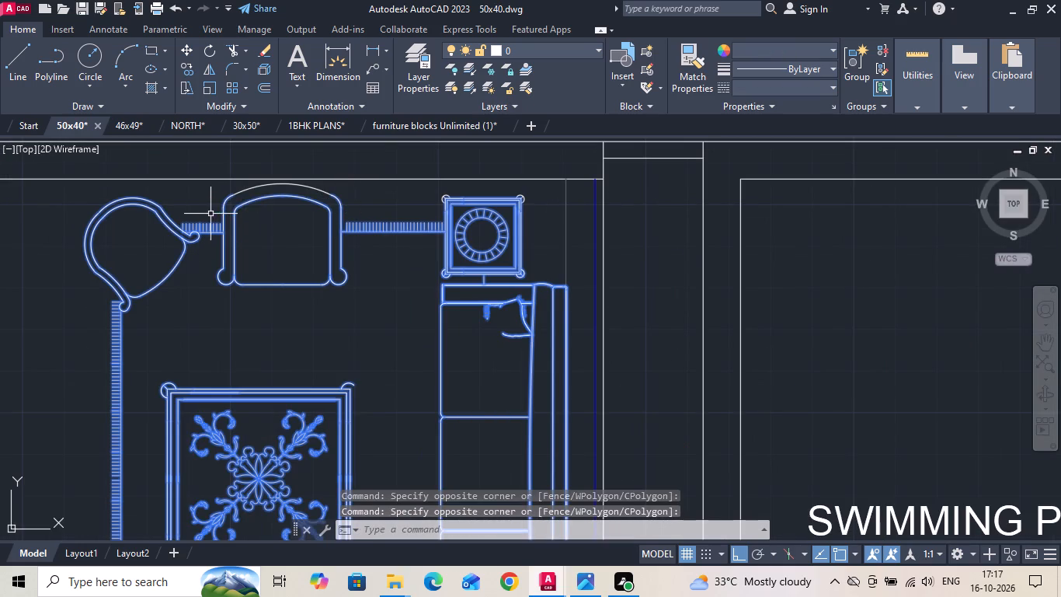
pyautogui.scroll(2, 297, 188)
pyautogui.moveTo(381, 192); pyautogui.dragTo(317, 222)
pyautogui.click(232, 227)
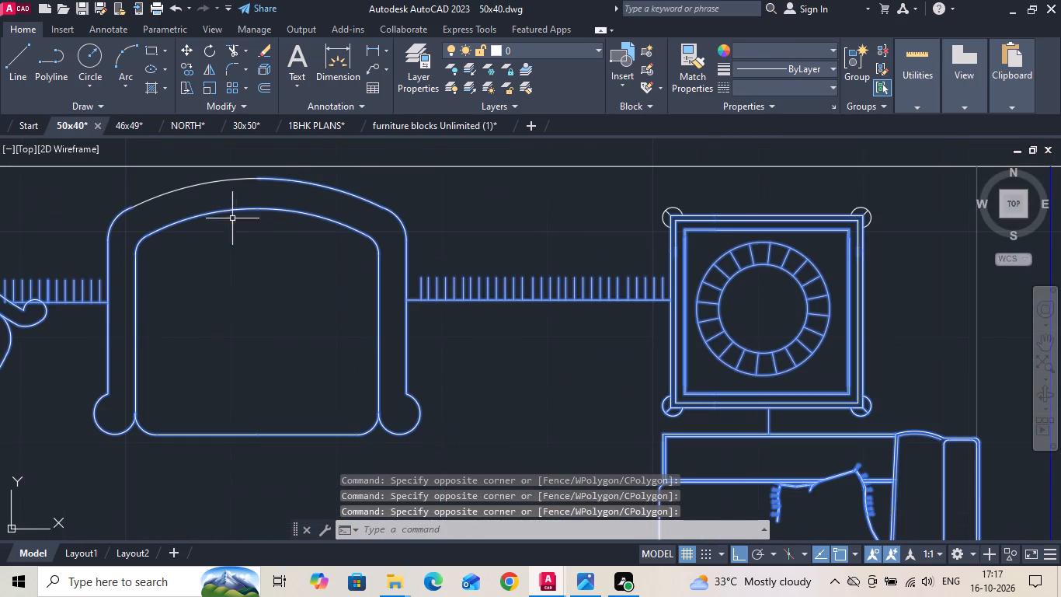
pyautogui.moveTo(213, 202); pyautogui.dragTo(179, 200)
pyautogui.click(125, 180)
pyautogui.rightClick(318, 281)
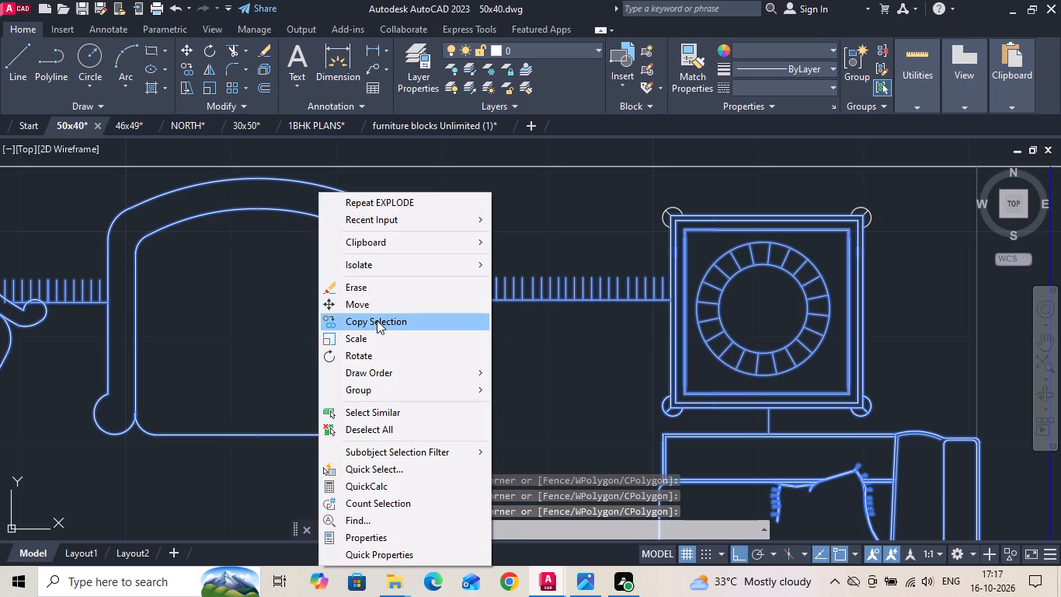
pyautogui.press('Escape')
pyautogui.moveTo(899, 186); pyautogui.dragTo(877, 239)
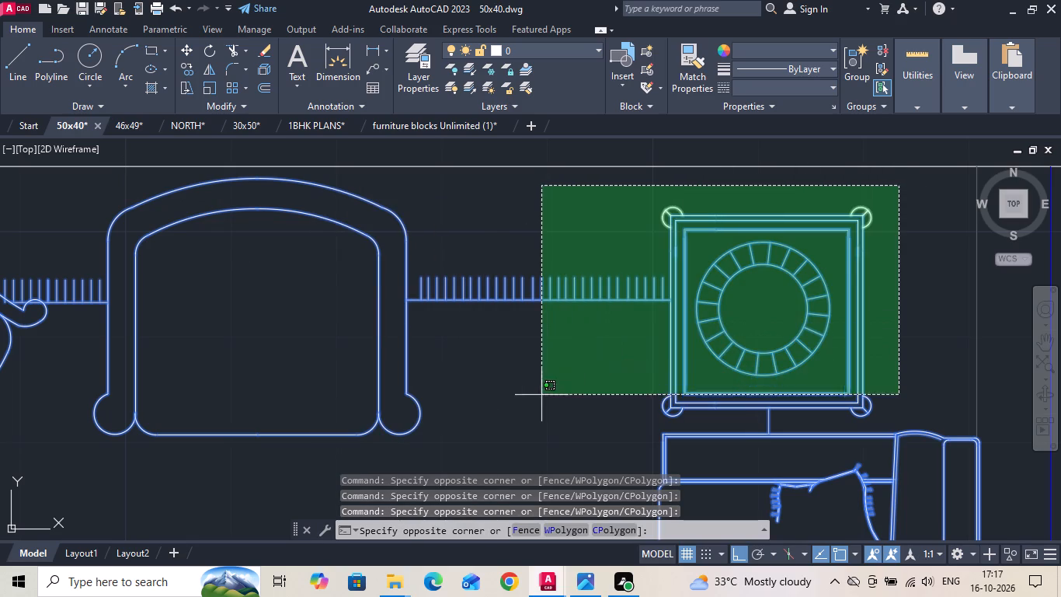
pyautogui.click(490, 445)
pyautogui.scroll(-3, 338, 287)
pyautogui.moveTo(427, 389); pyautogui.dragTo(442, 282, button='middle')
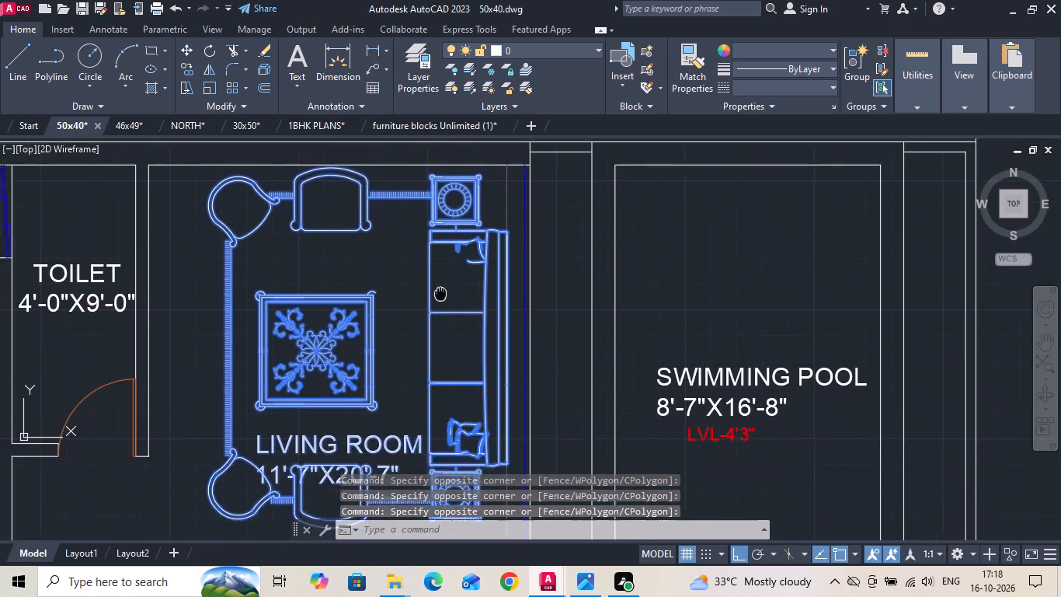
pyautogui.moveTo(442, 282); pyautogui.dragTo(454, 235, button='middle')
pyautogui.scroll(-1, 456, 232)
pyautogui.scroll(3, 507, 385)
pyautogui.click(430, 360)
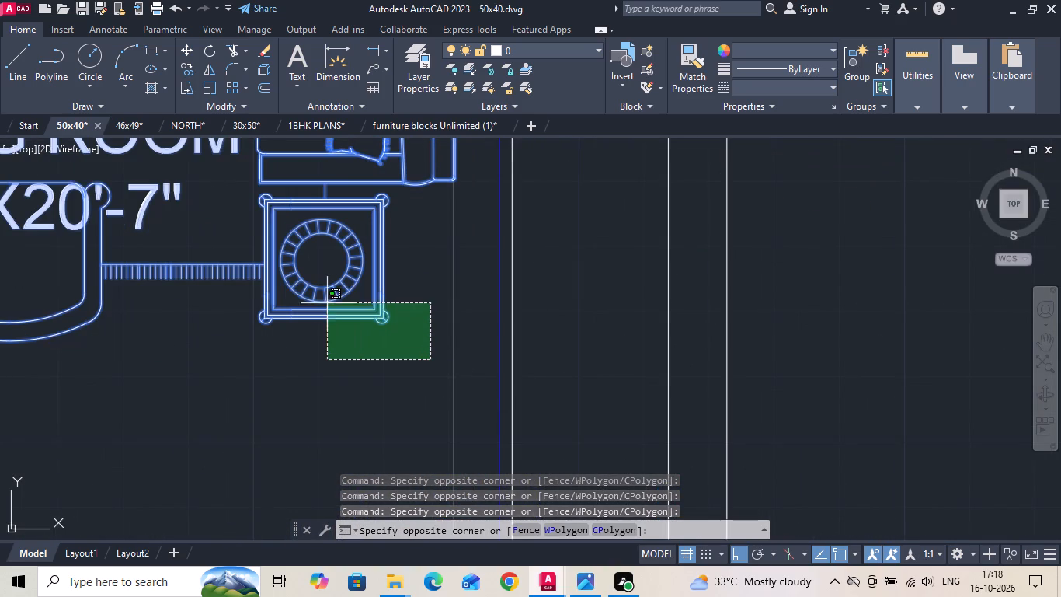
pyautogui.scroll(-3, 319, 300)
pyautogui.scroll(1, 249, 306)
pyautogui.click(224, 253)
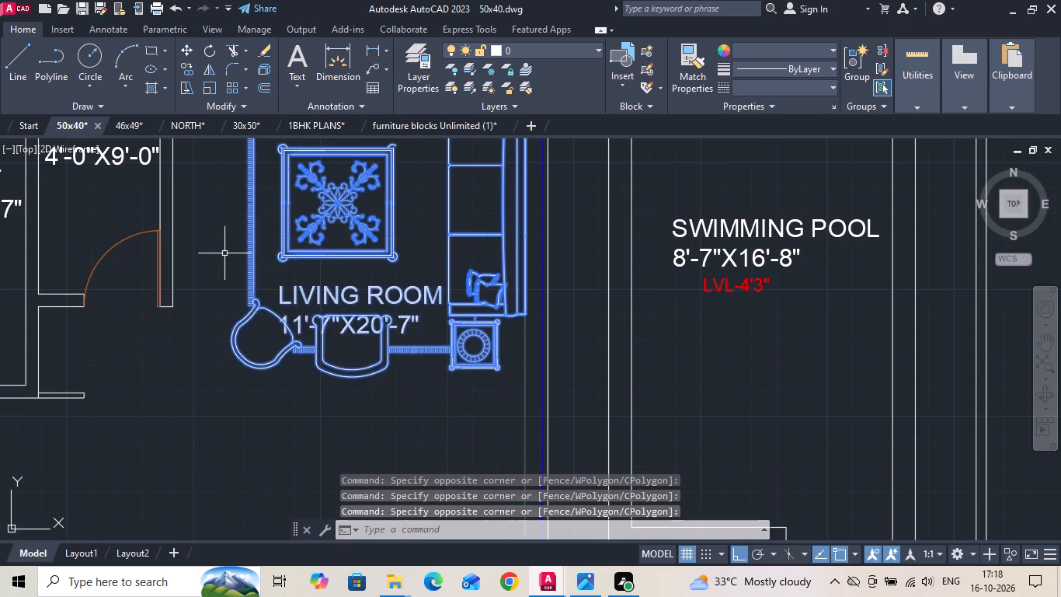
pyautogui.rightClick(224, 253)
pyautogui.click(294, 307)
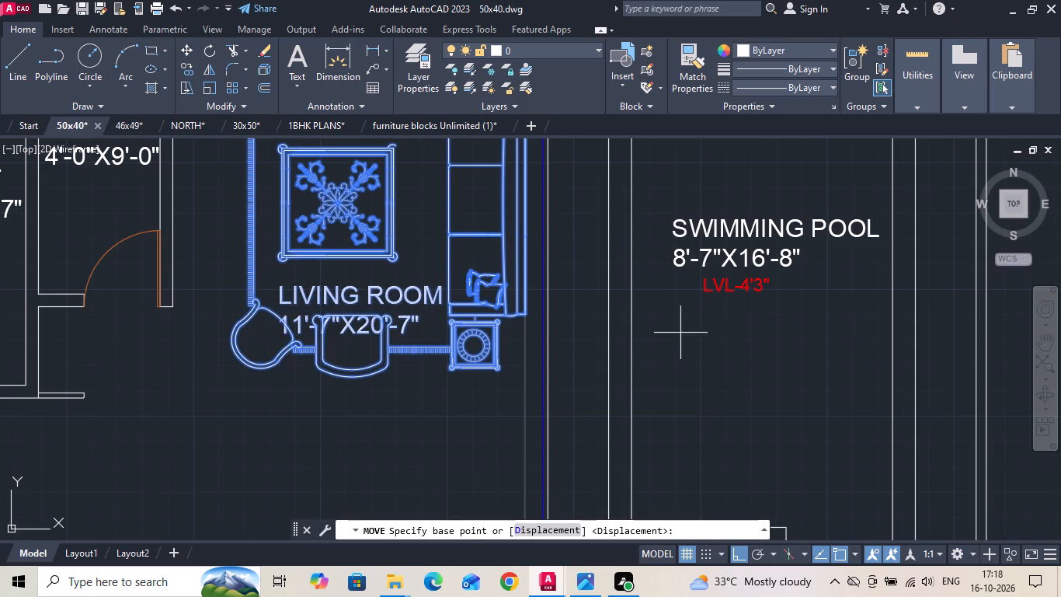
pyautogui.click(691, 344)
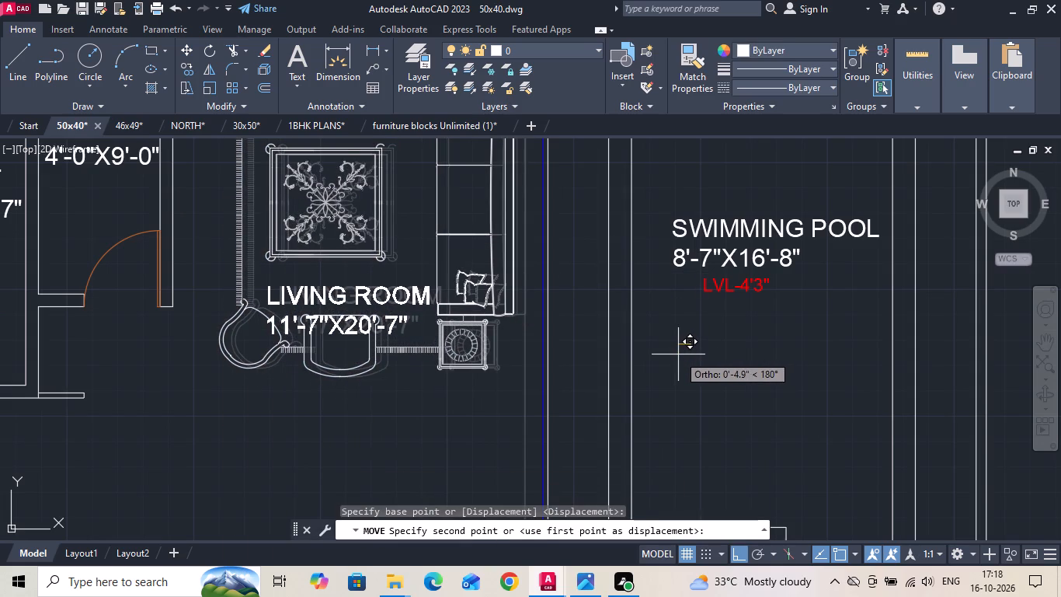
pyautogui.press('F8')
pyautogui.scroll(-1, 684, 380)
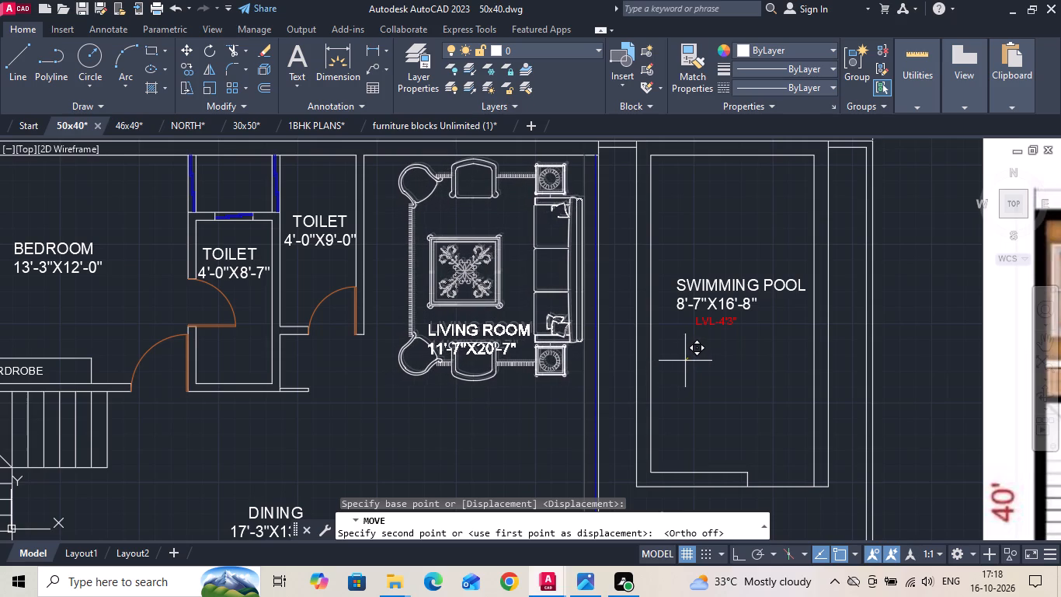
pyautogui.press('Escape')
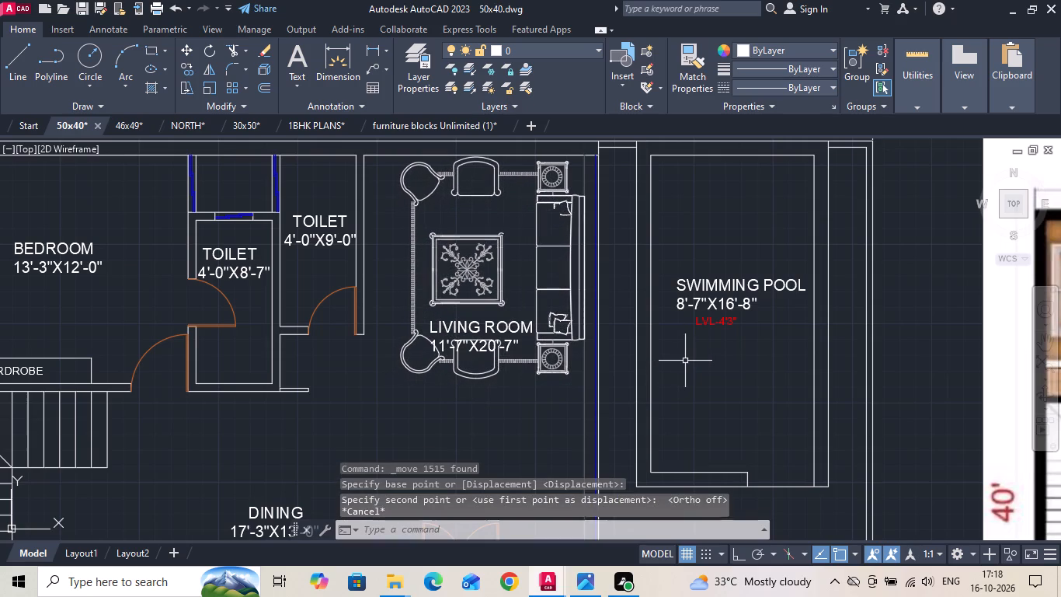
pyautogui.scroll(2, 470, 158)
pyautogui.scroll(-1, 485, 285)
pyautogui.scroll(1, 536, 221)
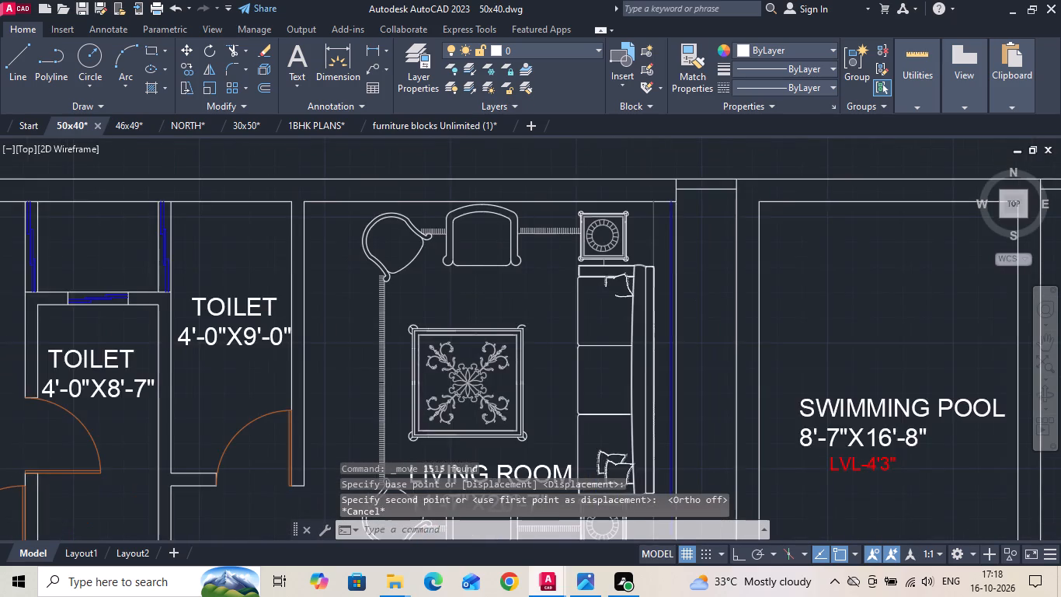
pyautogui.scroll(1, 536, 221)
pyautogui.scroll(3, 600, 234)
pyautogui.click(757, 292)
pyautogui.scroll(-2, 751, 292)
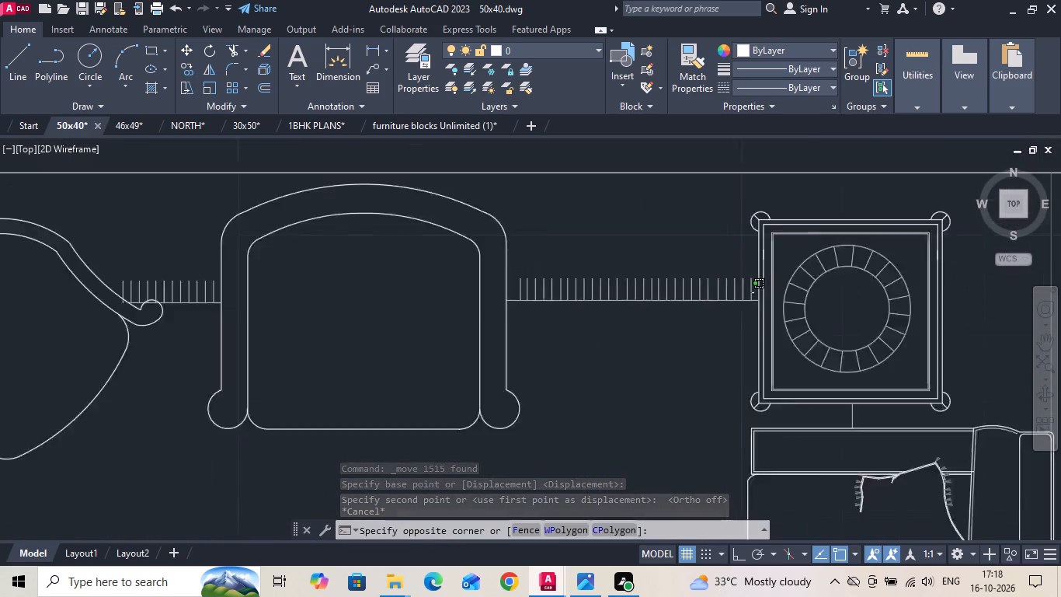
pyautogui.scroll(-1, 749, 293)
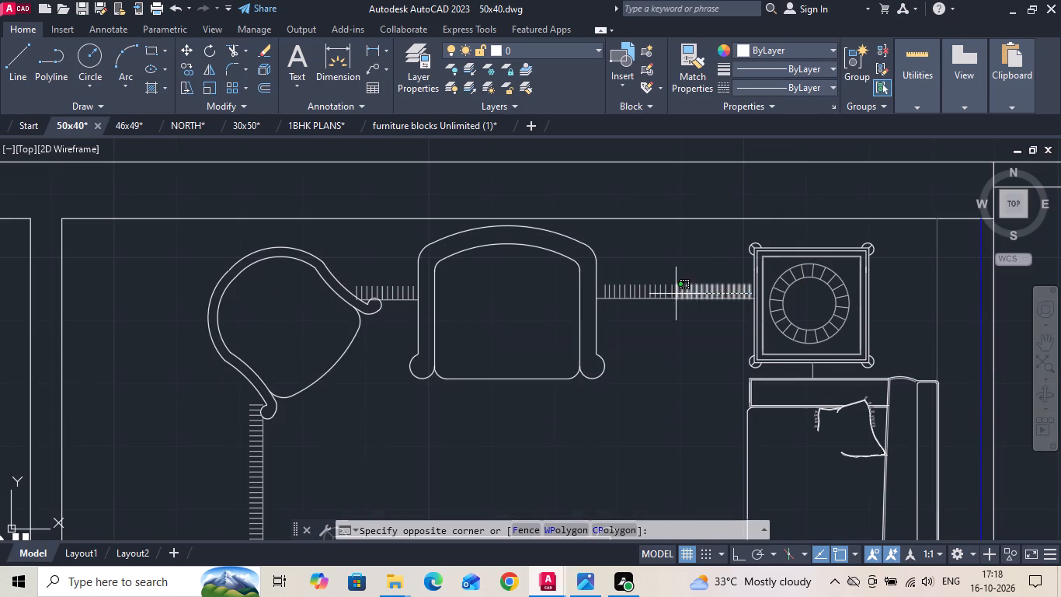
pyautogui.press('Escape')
# Erase the rounded corner chair at the upper toilet-side corner of the sofa set, with its short hatched connecting strip.
pyautogui.scroll(2, 425, 288)
pyautogui.click(395, 307)
pyautogui.scroll(-2, 395, 305)
pyautogui.click(179, 345)
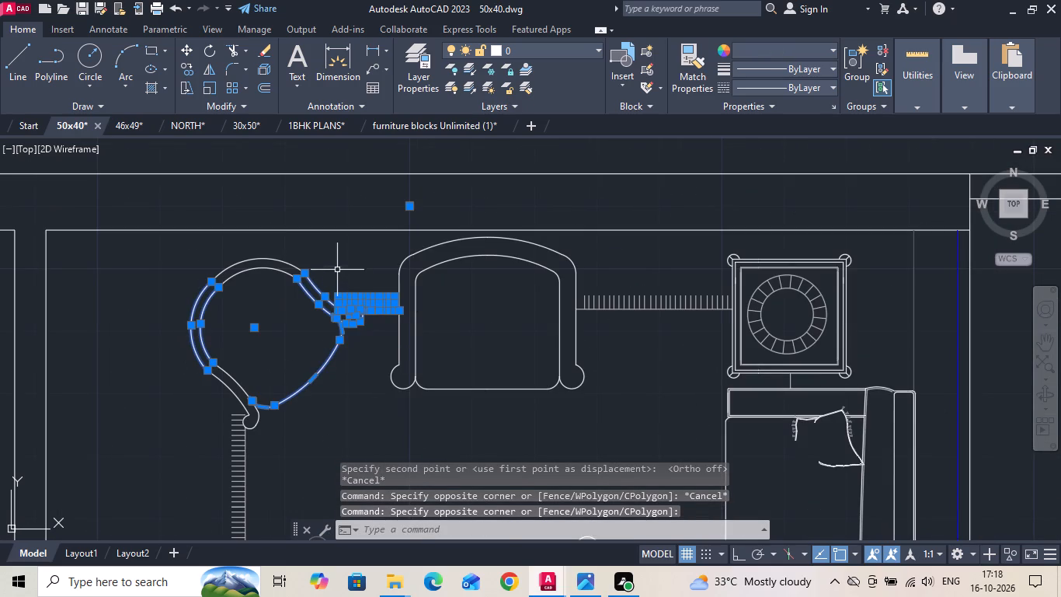
pyautogui.moveTo(336, 253); pyautogui.dragTo(322, 292)
pyautogui.moveTo(176, 445); pyautogui.dragTo(200, 393, button='middle')
pyautogui.scroll(-2, 200, 393)
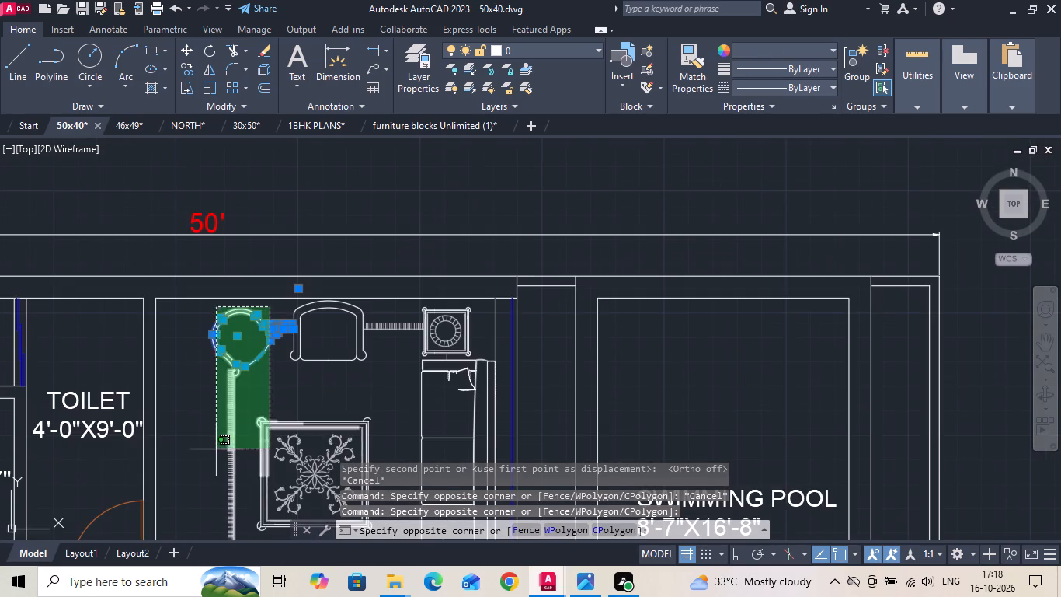
pyautogui.scroll(2, 224, 397)
pyautogui.click(189, 385)
pyautogui.press('Delete')
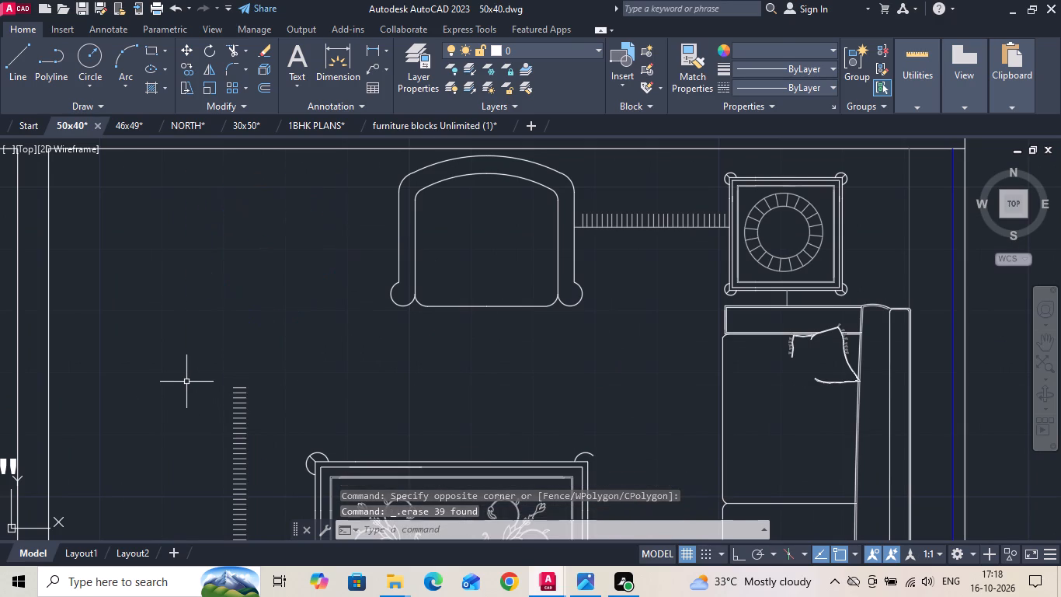
# Erase the sofa set's long hatched strip on the toilet side and the lower rounded corner chair, including its leftover arm and connecting strip.
pyautogui.scroll(-2, 273, 270)
pyautogui.moveTo(269, 282); pyautogui.dragTo(255, 341)
pyautogui.moveTo(243, 397); pyautogui.dragTo(287, 266, button='middle')
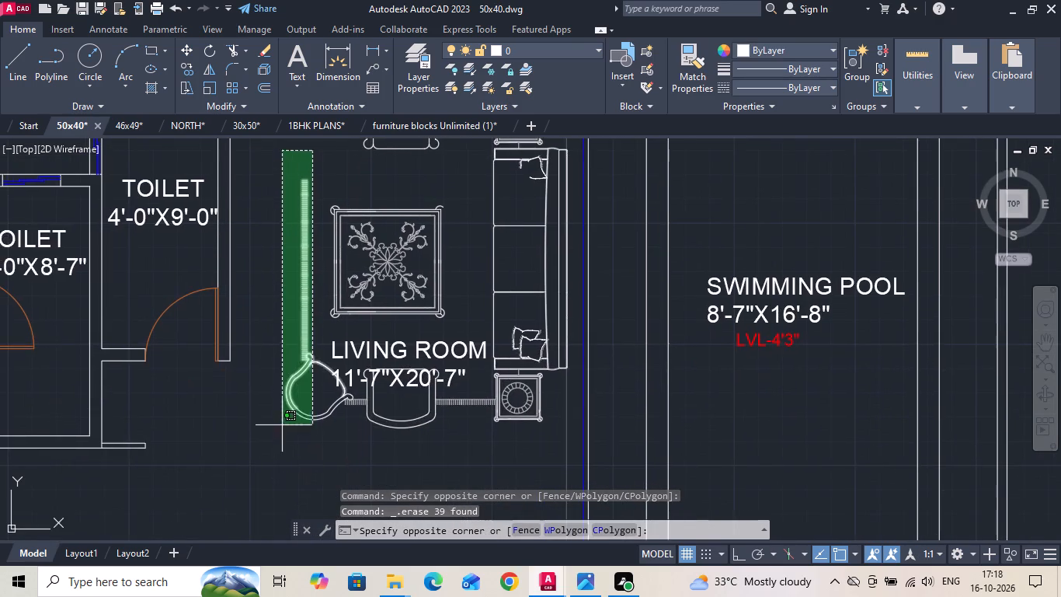
pyautogui.scroll(2, 280, 428)
pyautogui.click(270, 435)
pyautogui.press('Delete')
pyautogui.scroll(2, 471, 358)
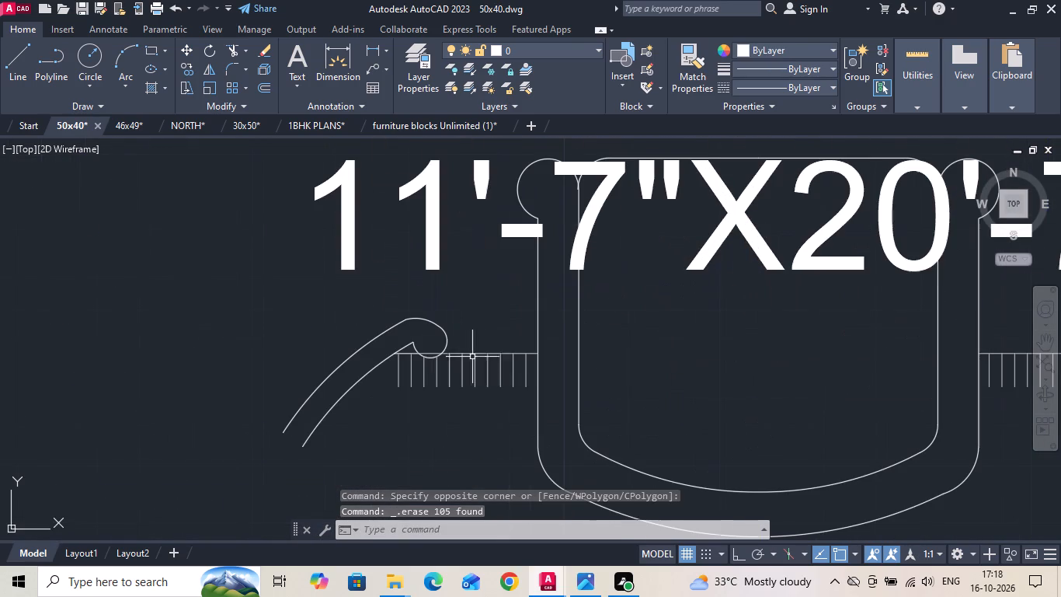
pyautogui.click(527, 336)
pyautogui.click(248, 421)
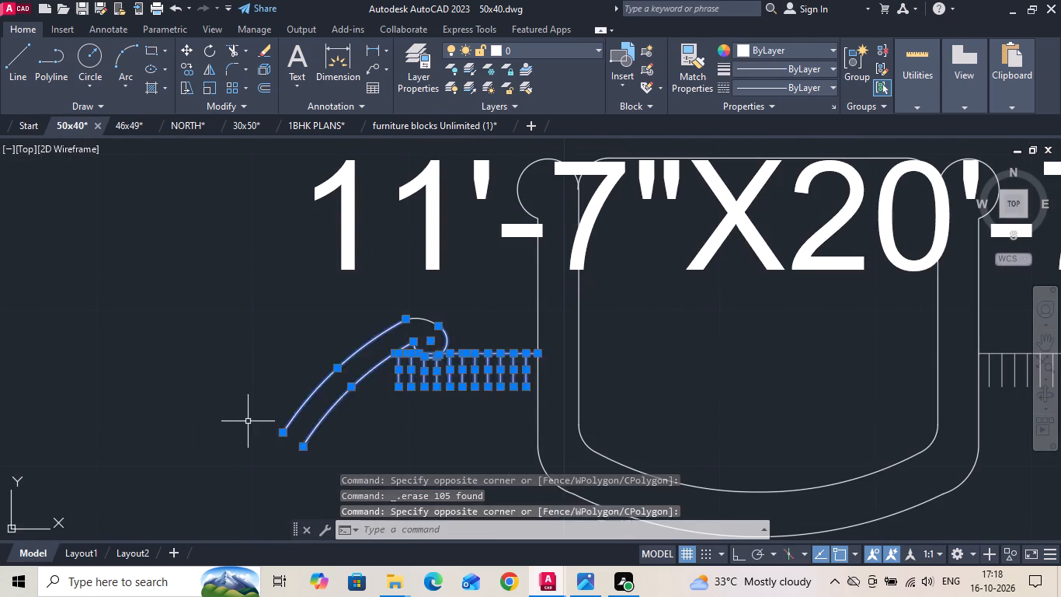
pyautogui.press('Delete')
pyautogui.moveTo(454, 304); pyautogui.dragTo(398, 370)
pyautogui.click(398, 370)
pyautogui.press('Delete')
# Move the LIVING ROOM 11'-7"X20'-7" label toward the toilet side, away from the lower armchair.
pyautogui.scroll(-4, 368, 369)
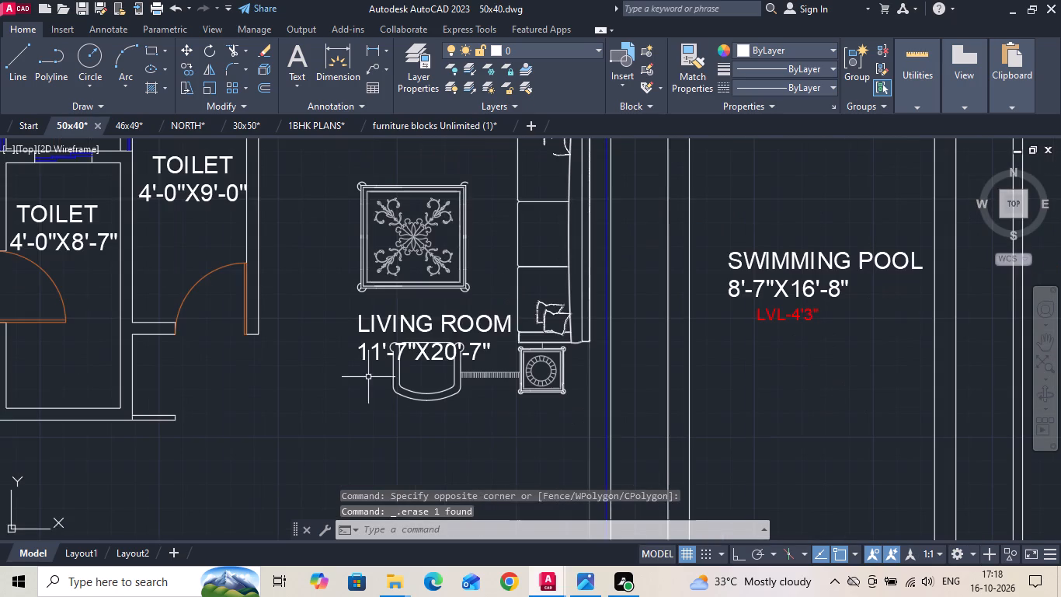
pyautogui.click(430, 319)
pyautogui.rightClick(430, 319)
pyautogui.click(464, 285)
pyautogui.scroll(1, 449, 316)
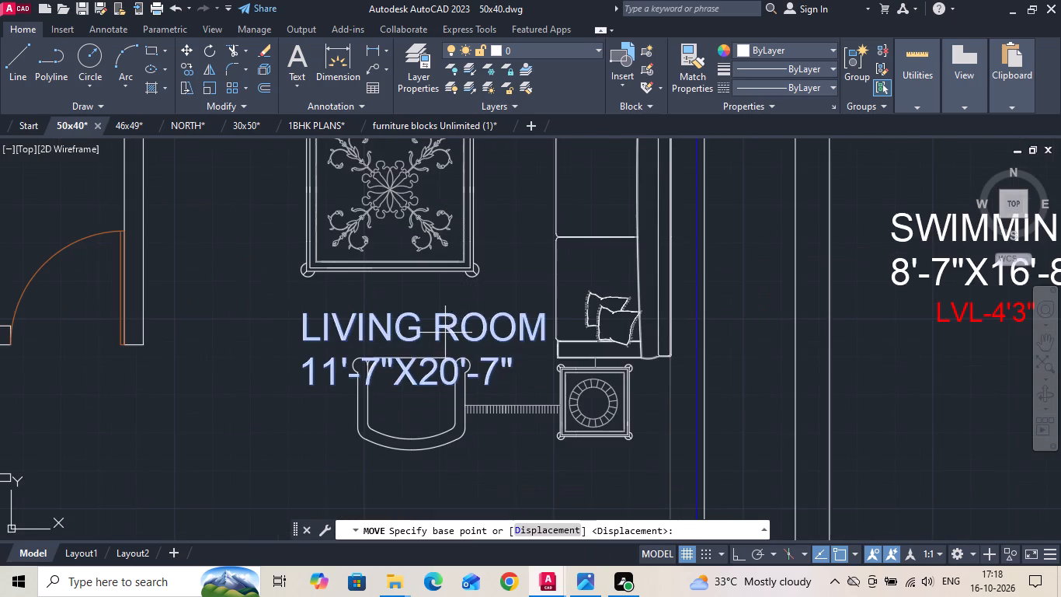
pyautogui.moveTo(444, 333); pyautogui.dragTo(443, 326)
pyautogui.click(442, 302)
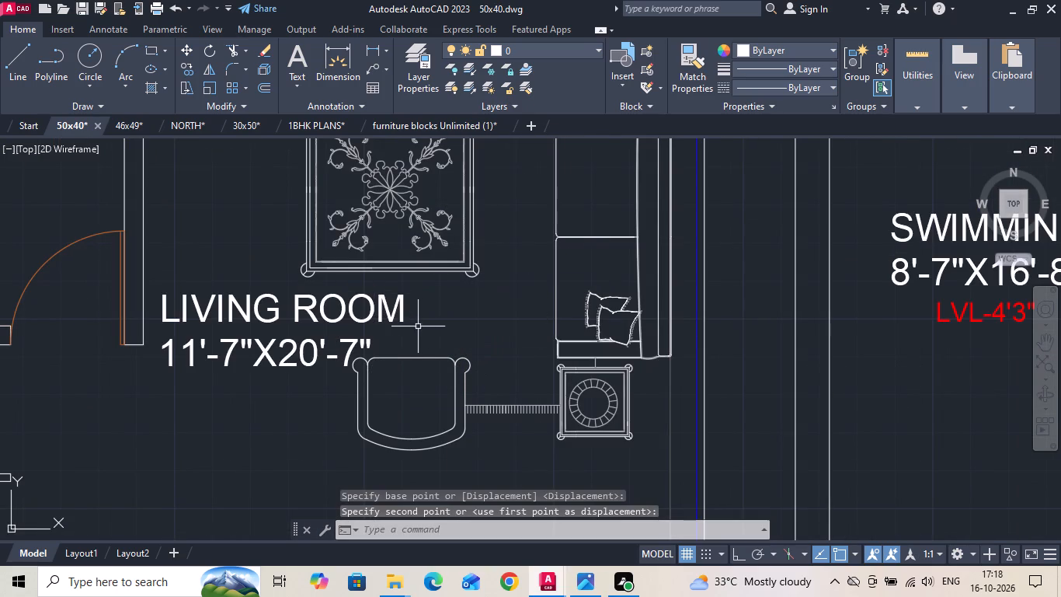
# Move the LIVING ROOM 11'-7"X20'-7" label to the clear area just below the lower armchair of the sofa set.
pyautogui.click(357, 326)
pyautogui.click(339, 307)
pyautogui.rightClick(338, 309)
pyautogui.click(409, 290)
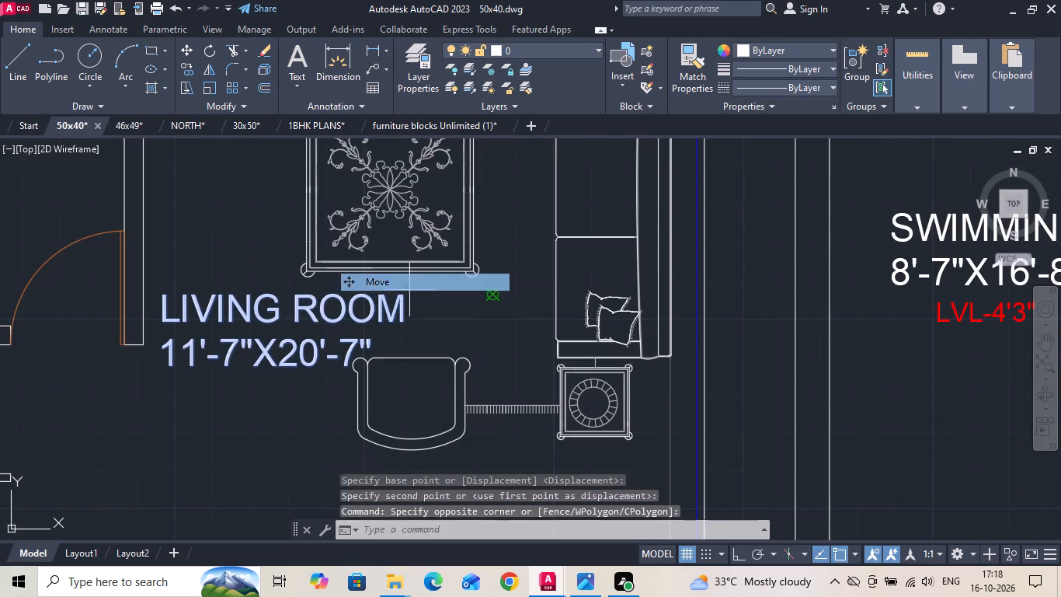
pyautogui.press('F8')
pyautogui.moveTo(281, 329); pyautogui.dragTo(284, 345)
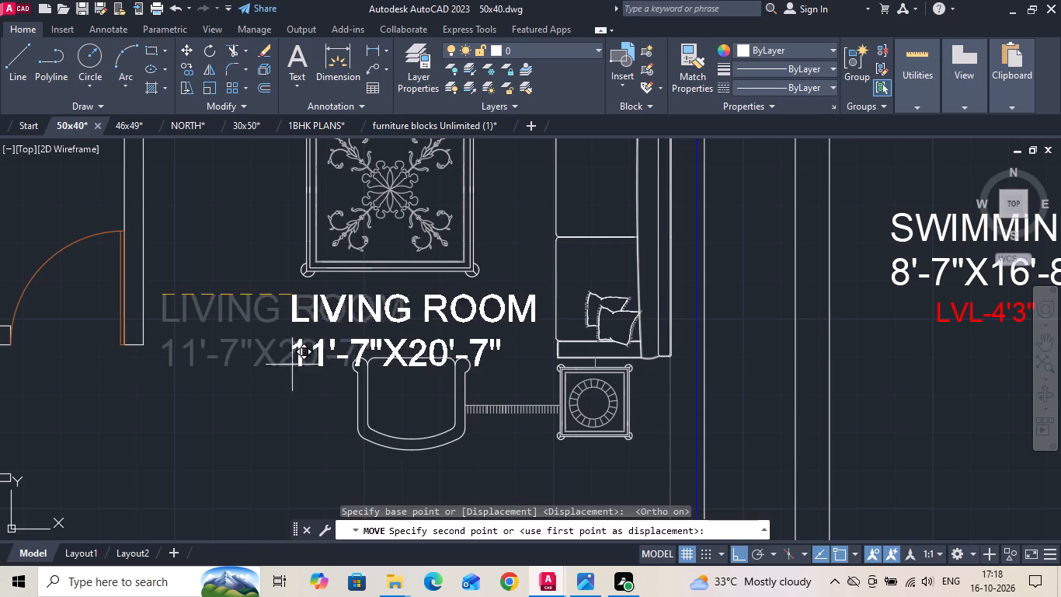
pyautogui.scroll(-3, 344, 310)
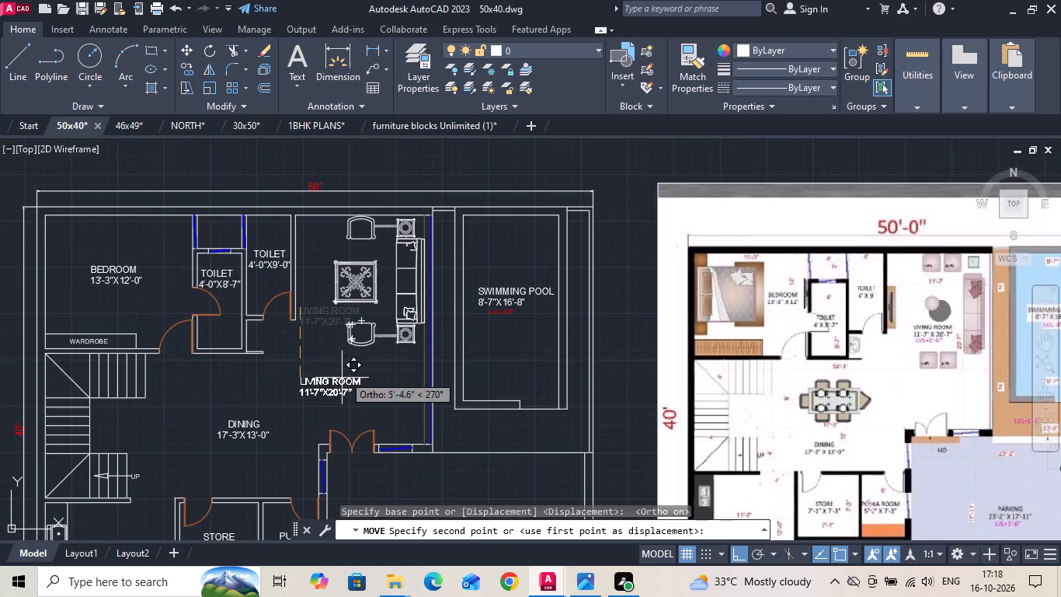
pyautogui.scroll(1, 372, 359)
pyautogui.press('F8')
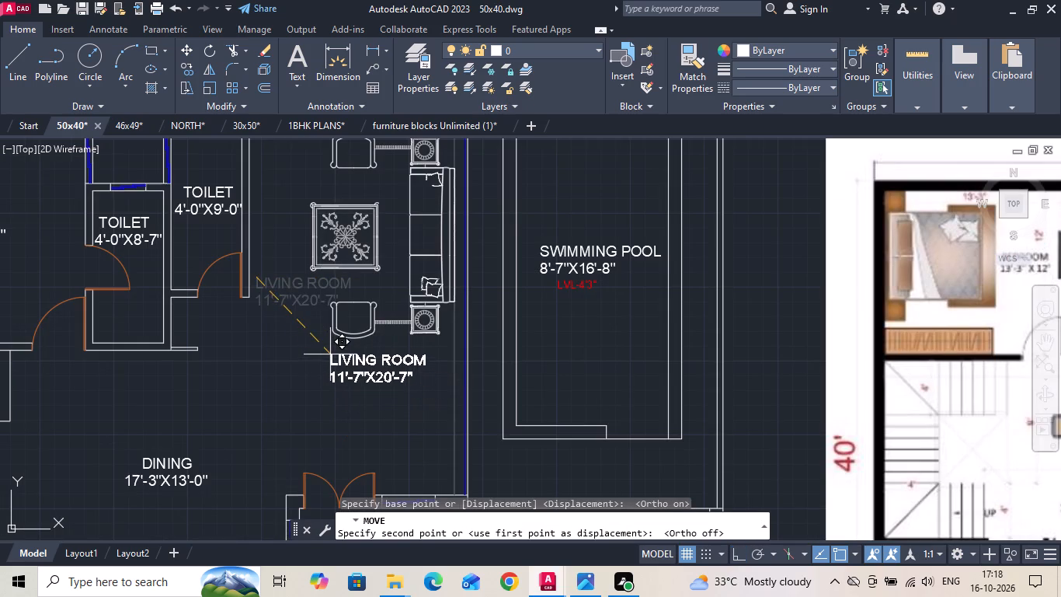
pyautogui.click(325, 353)
# Save the 50x40 drawing.
pyautogui.hotkey('ctrl', 's')
pyautogui.hotkey('ctrl', 's')
pyautogui.hotkey('ctrl', 's')
pyautogui.hotkey('ctrl', 's')
pyautogui.hotkey('ctrl', 's')
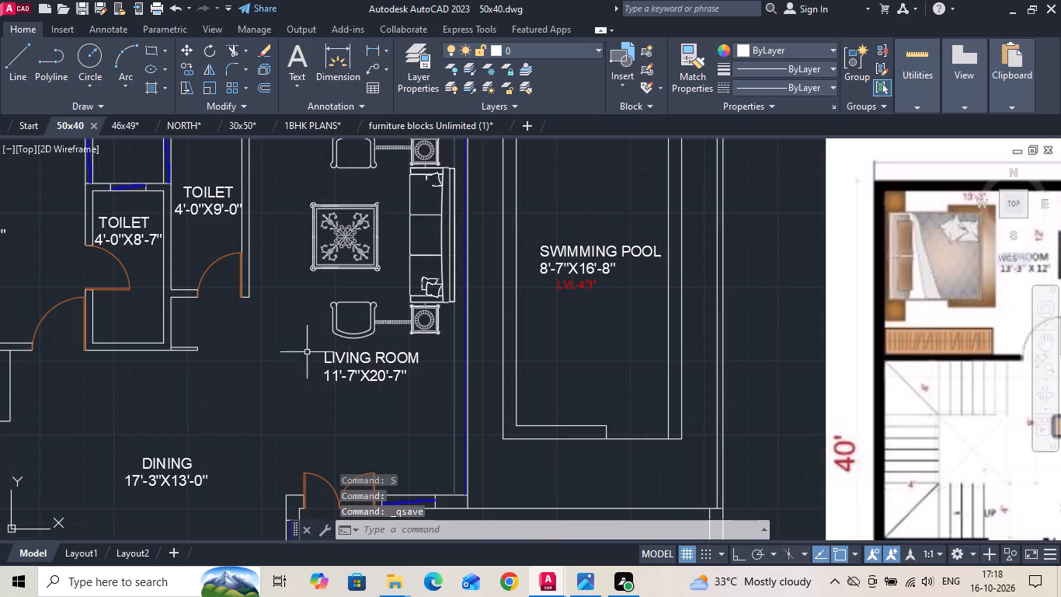
# Compare the ground floor plan with the reference image, examining the furniture layout of the living room and surrounding rooms.
pyautogui.scroll(-1, 270, 362)
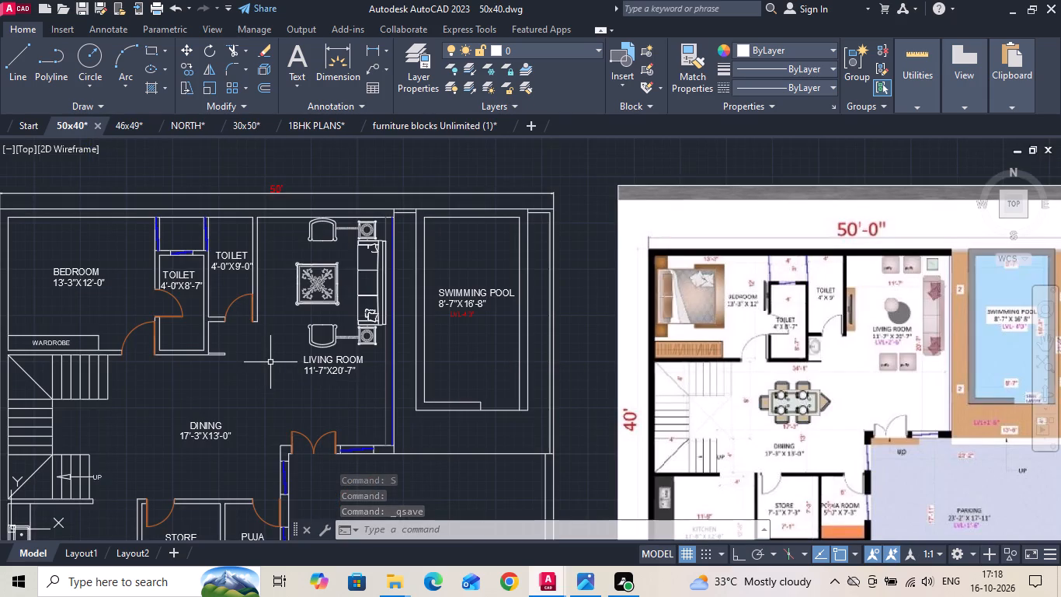
pyautogui.scroll(-2, 270, 362)
pyautogui.scroll(-1, 315, 305)
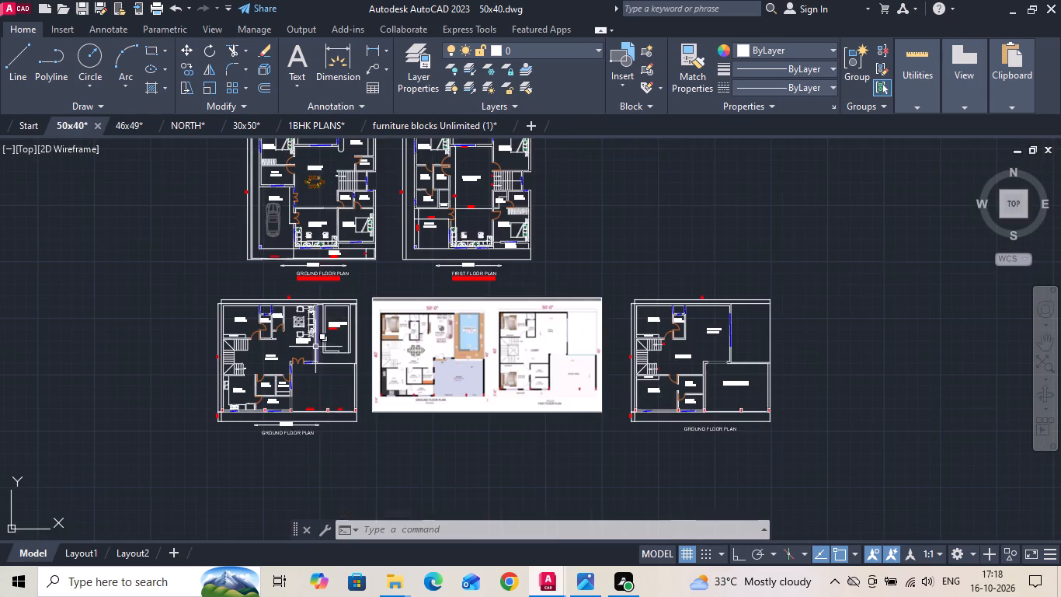
pyautogui.scroll(2, 360, 219)
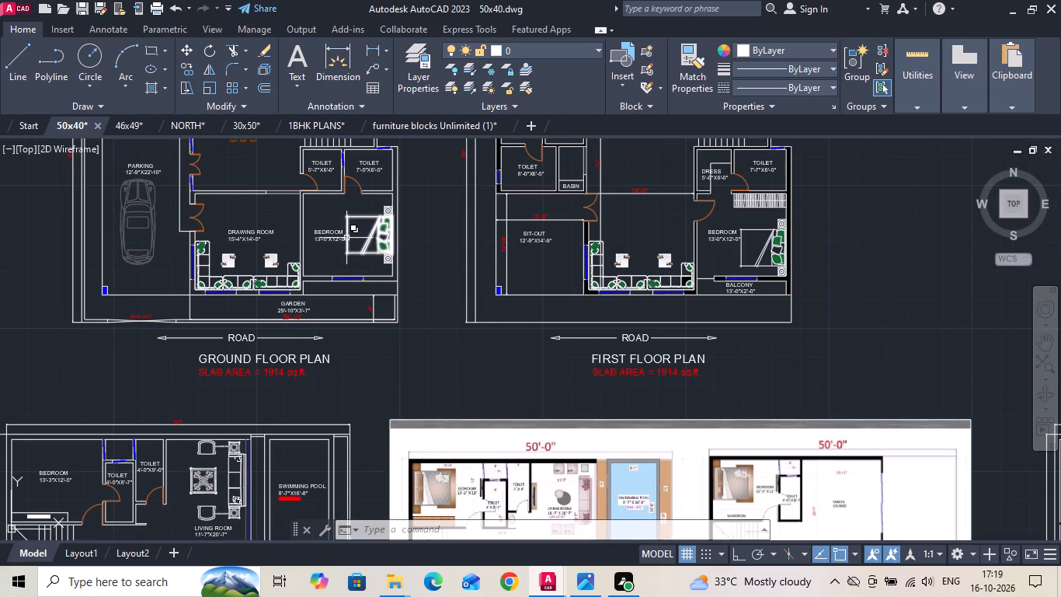
pyautogui.scroll(-2, 359, 314)
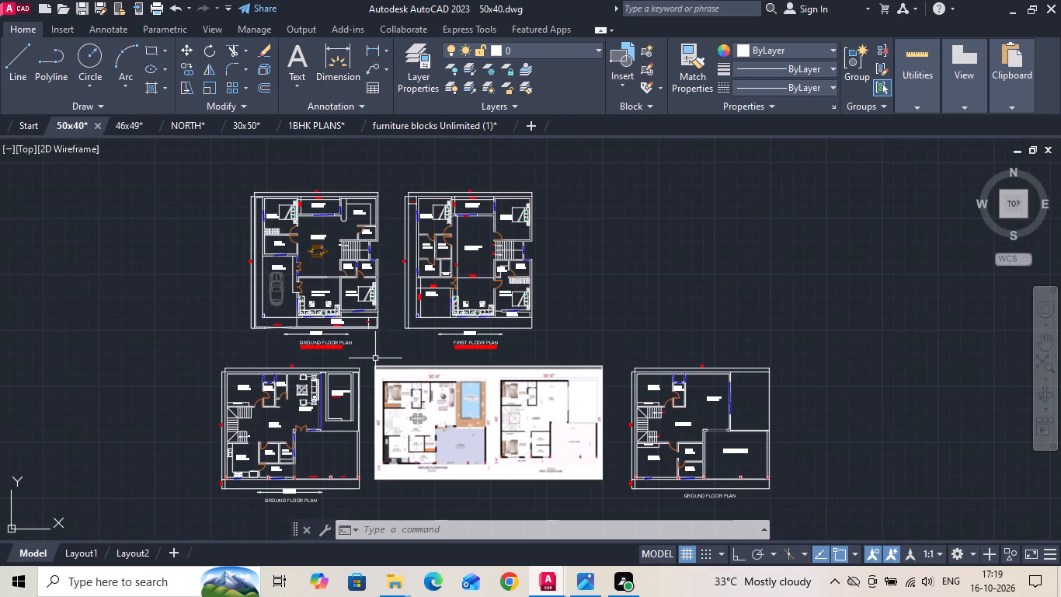
pyautogui.scroll(2, 430, 417)
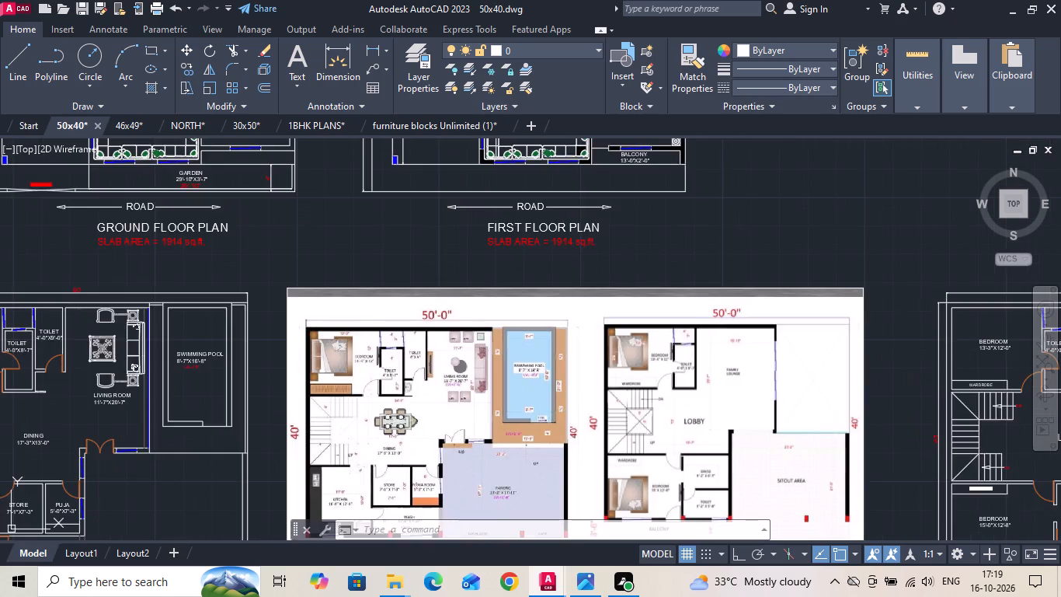
pyautogui.scroll(2, 338, 374)
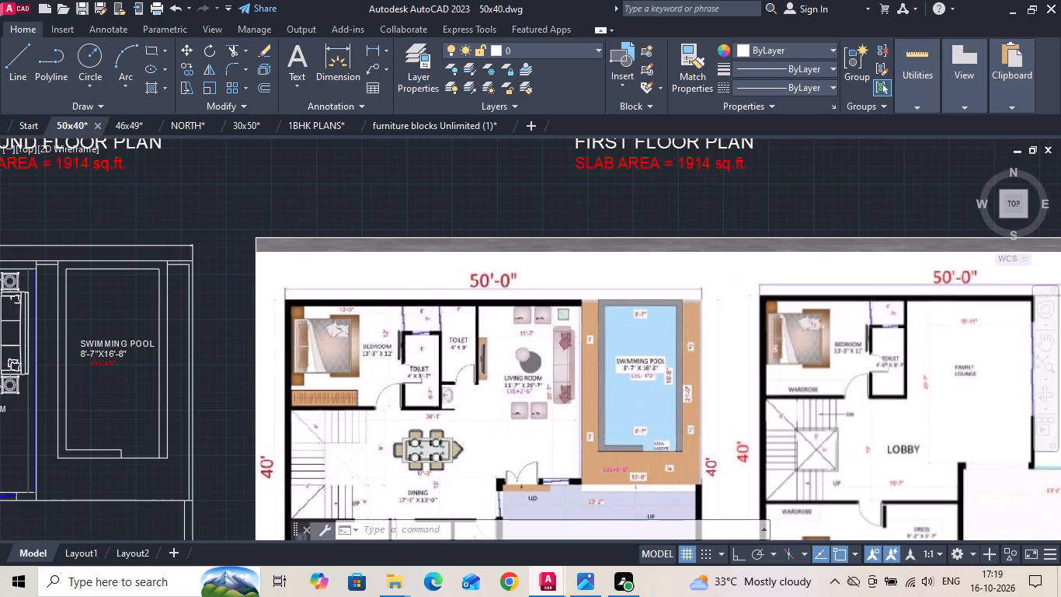
pyautogui.scroll(-1, 539, 329)
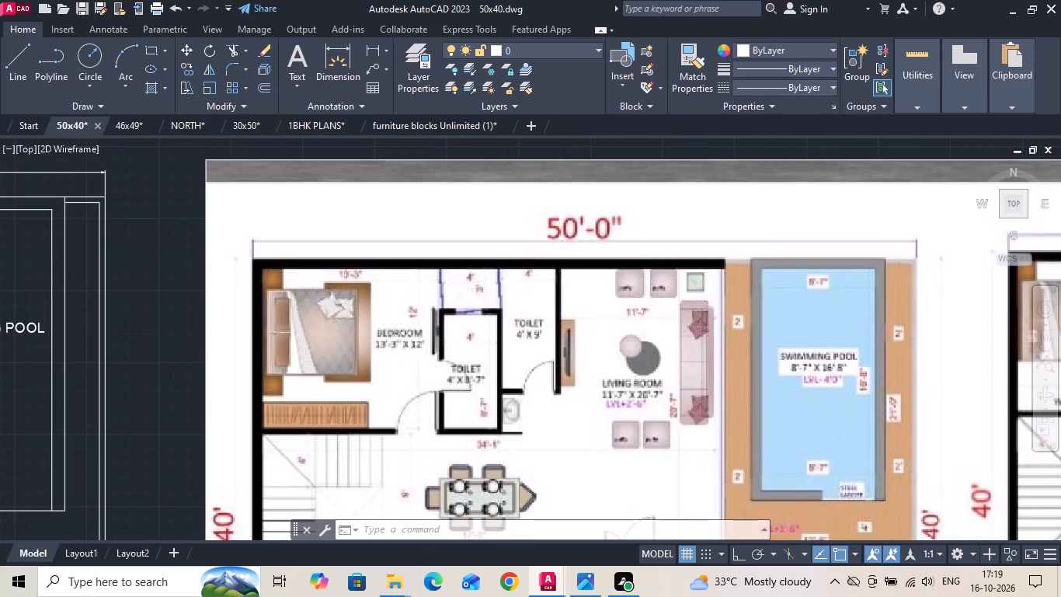
# Switch to the furniture blocks Unlimited (1) drawing, browse its sofa sets and select the long cushioned sofa with the elongated octagonal table.
pyautogui.click(397, 126)
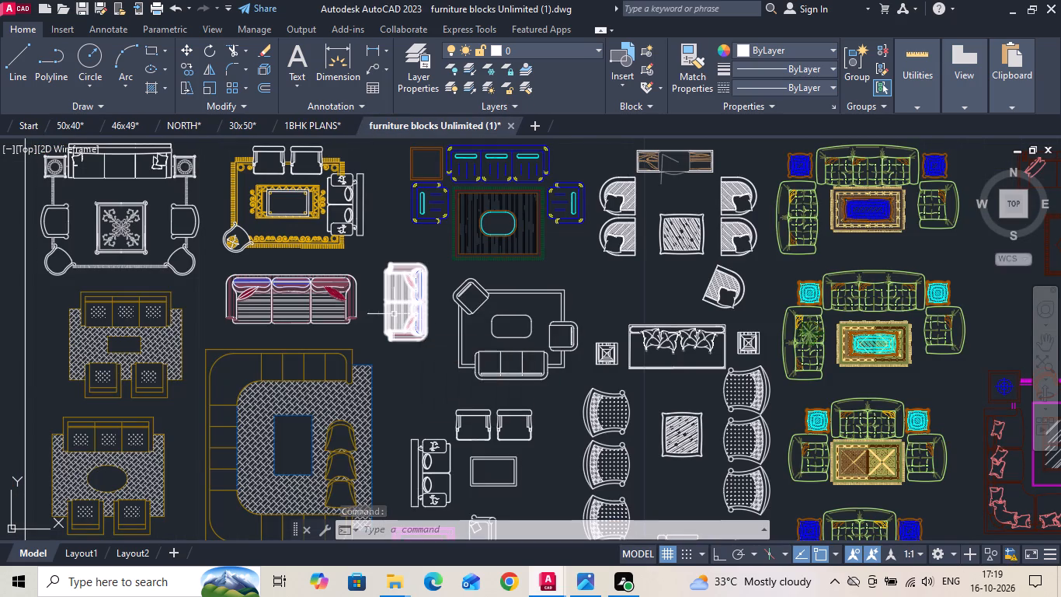
pyautogui.scroll(-2, 357, 238)
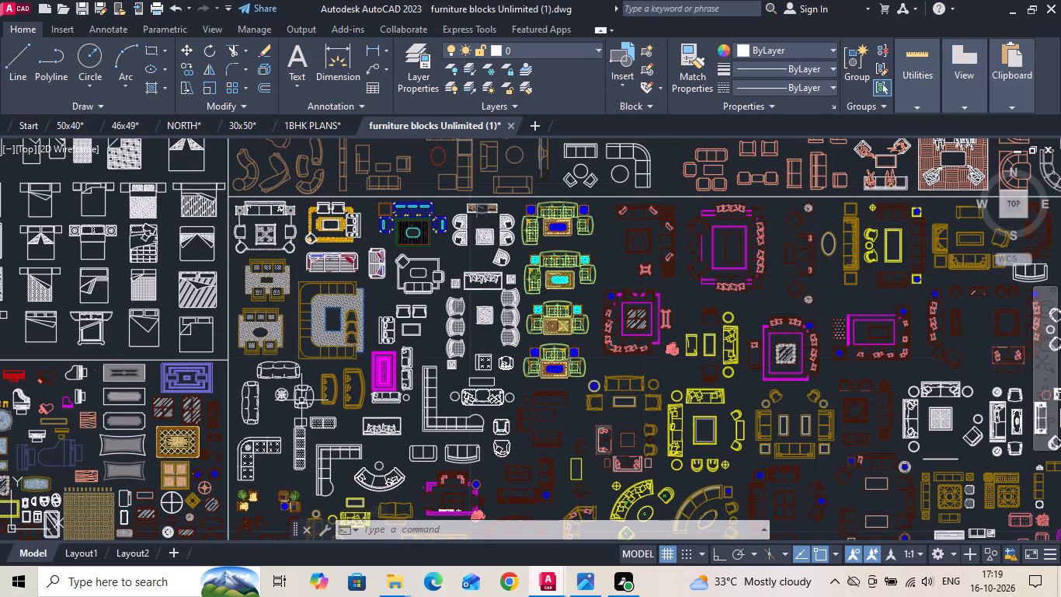
pyautogui.scroll(2, 263, 459)
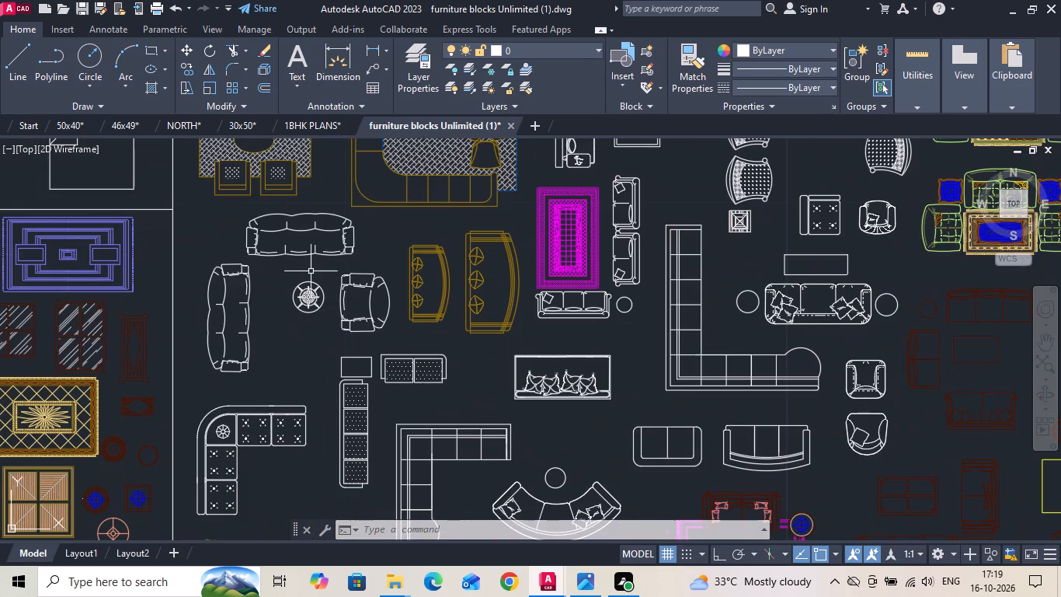
pyautogui.scroll(-2, 311, 271)
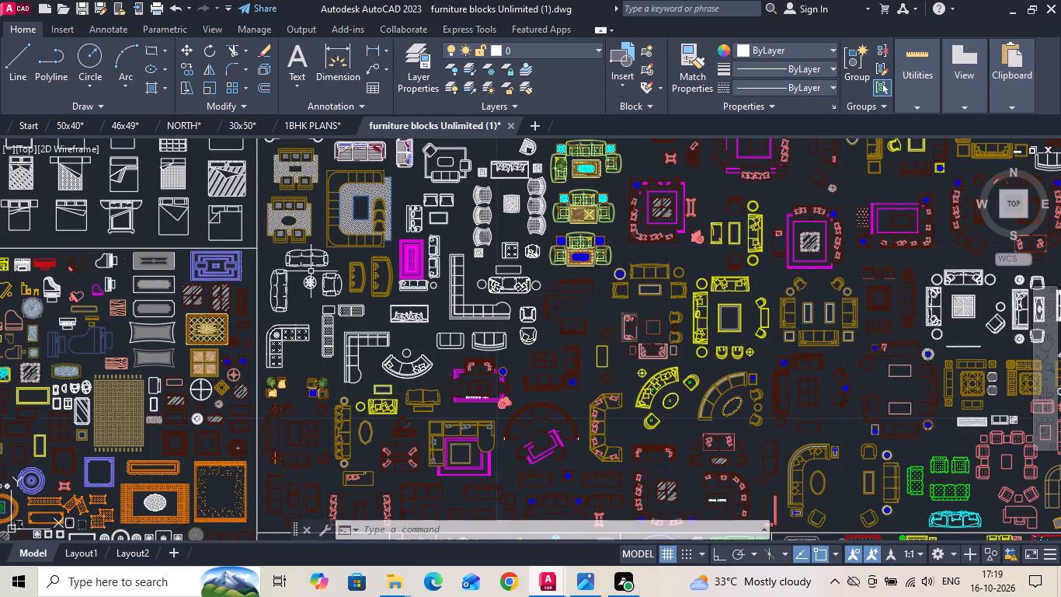
pyautogui.scroll(2, 482, 278)
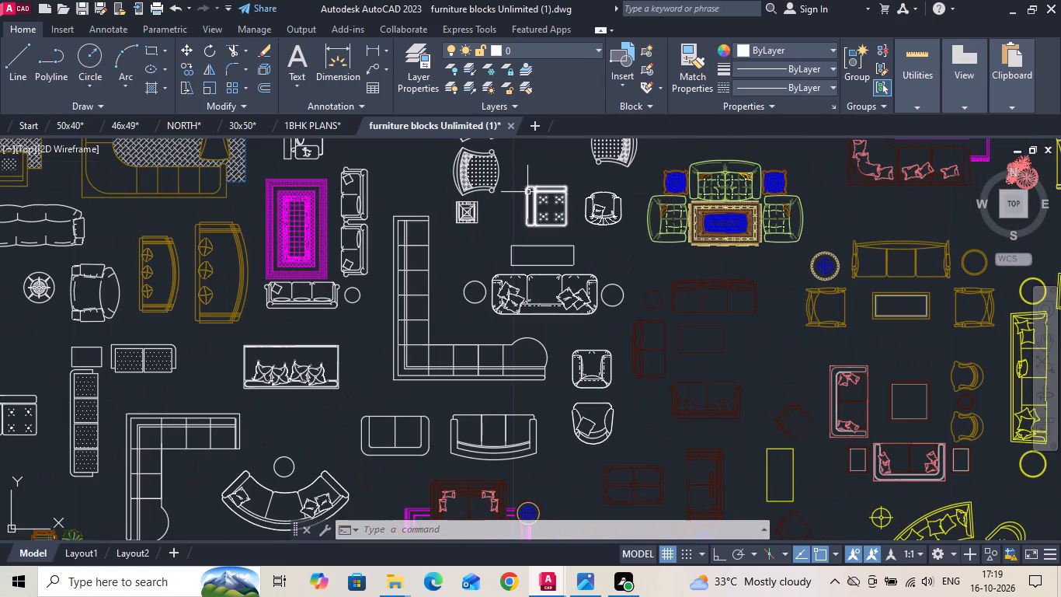
pyautogui.scroll(-1, 492, 313)
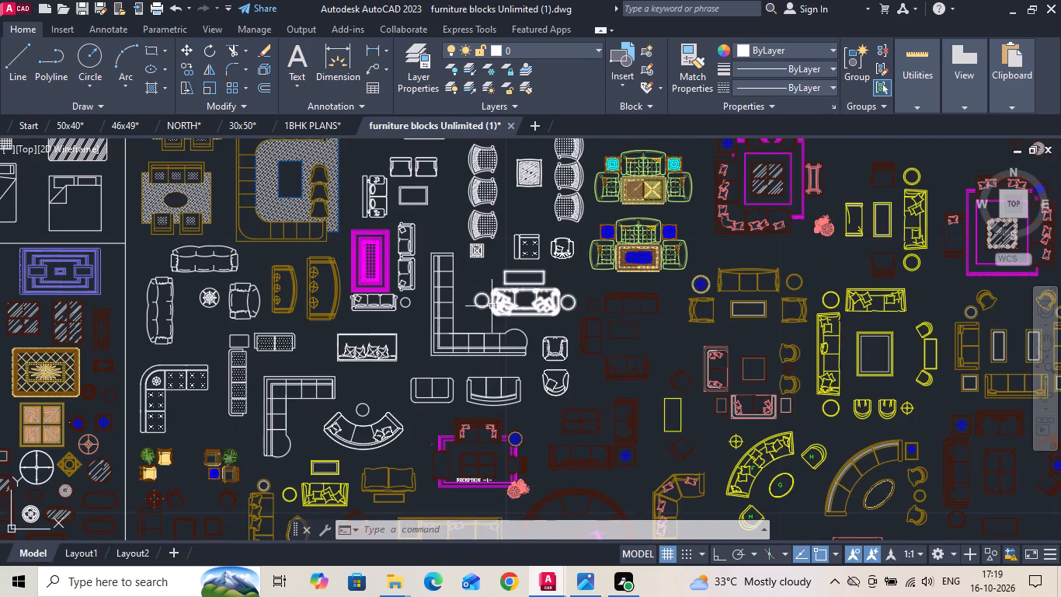
pyautogui.scroll(-1, 445, 232)
pyautogui.moveTo(573, 360); pyautogui.dragTo(559, 264, button='middle')
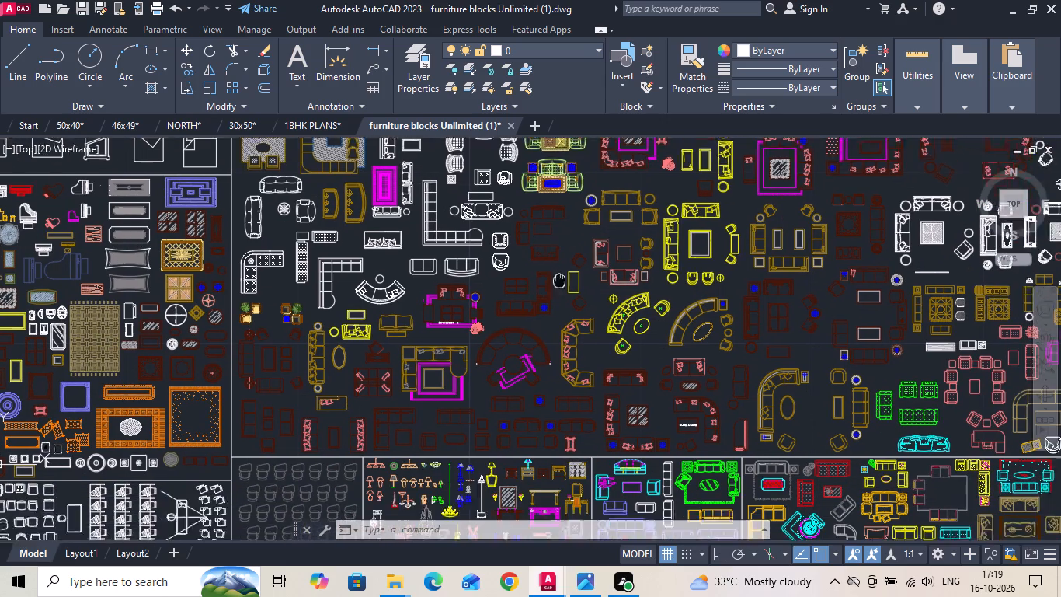
pyautogui.moveTo(559, 264); pyautogui.dragTo(559, 260, button='middle')
pyautogui.scroll(2, 351, 325)
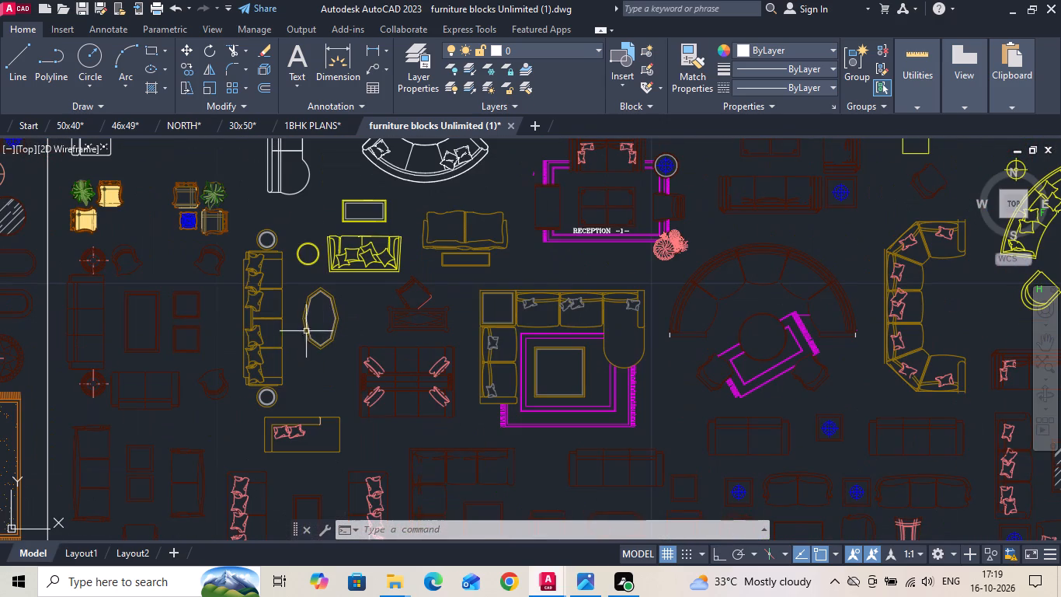
pyautogui.click(256, 319)
# Browse the living room sofa sets around the selected long sofa, examining the cushioned, L-shaped and green sofa arrangements for a suitable match.
pyautogui.scroll(-1, 308, 222)
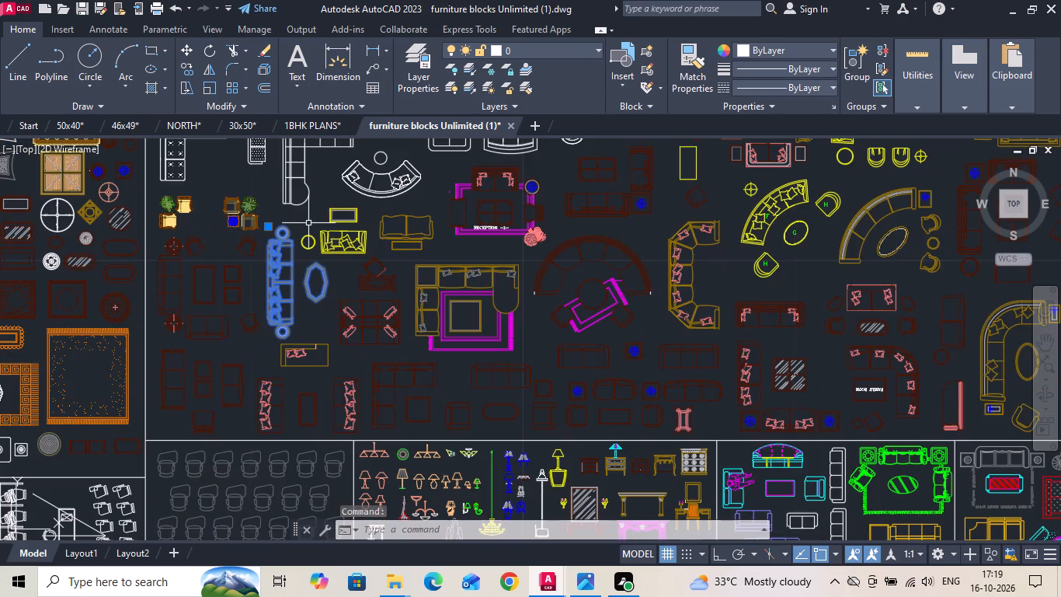
pyautogui.scroll(2, 298, 374)
pyautogui.scroll(-1, 269, 408)
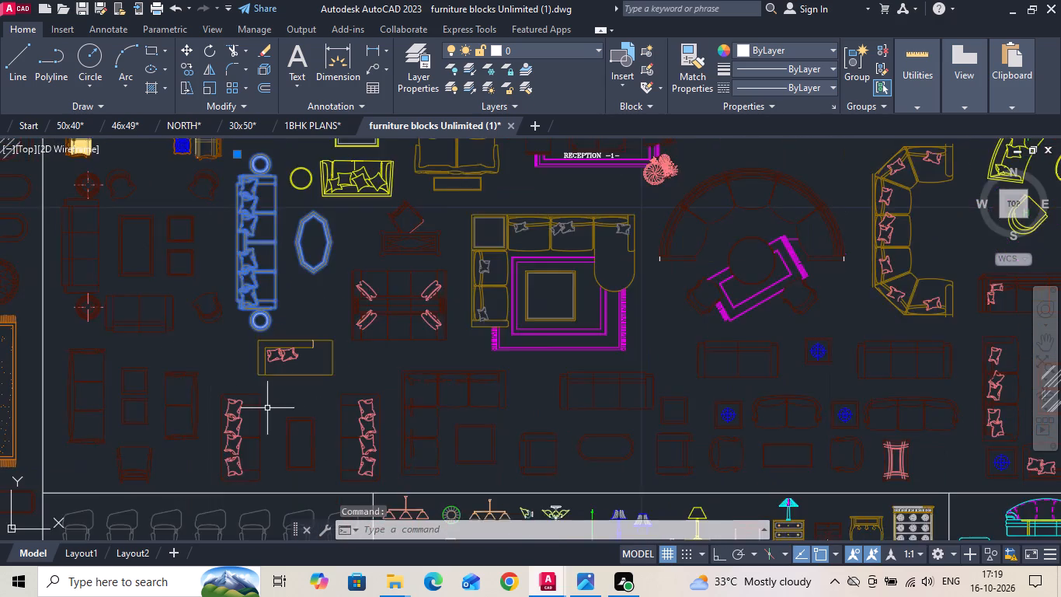
pyautogui.scroll(-2, 267, 408)
pyautogui.scroll(2, 694, 428)
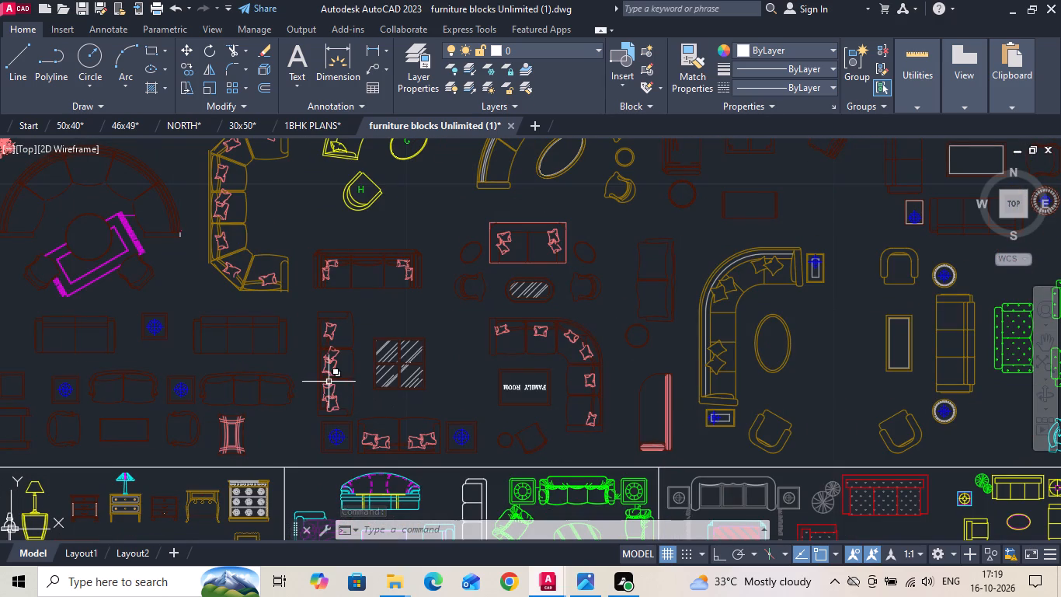
pyautogui.scroll(-2, 328, 376)
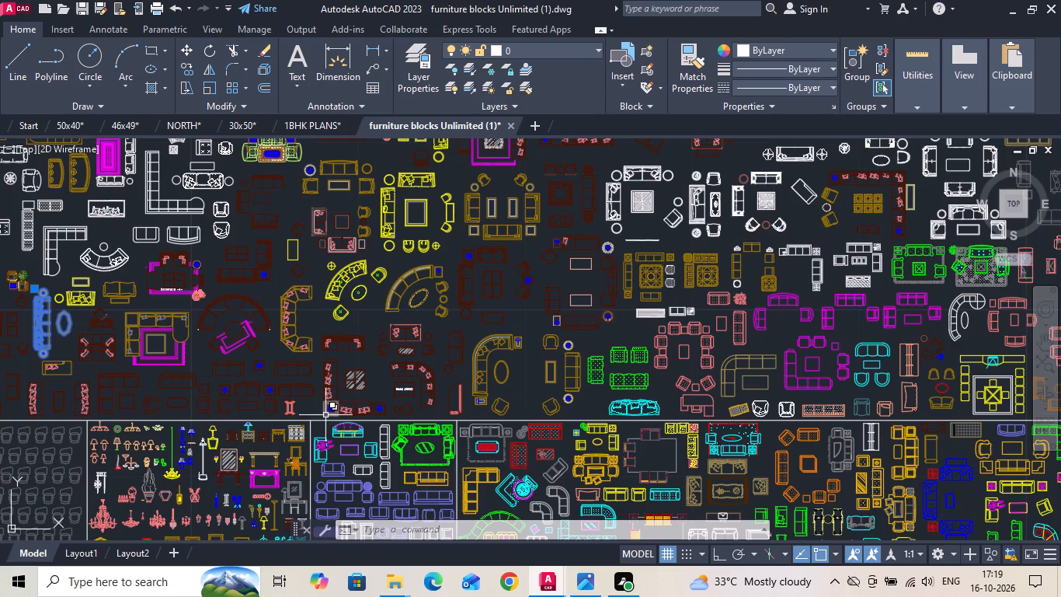
pyautogui.scroll(2, 765, 397)
pyautogui.scroll(-2, 407, 515)
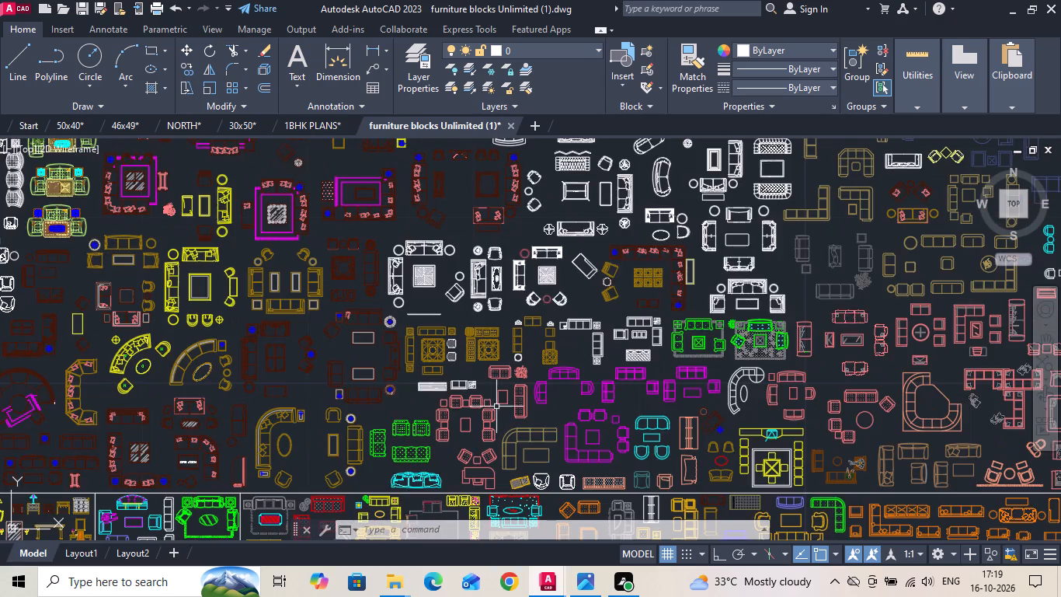
pyautogui.scroll(2, 517, 394)
pyautogui.scroll(-1, 371, 366)
pyautogui.moveTo(613, 407); pyautogui.dragTo(482, 358, button='middle')
pyautogui.moveTo(722, 389); pyautogui.dragTo(649, 511, button='middle')
pyautogui.scroll(2, 438, 243)
pyautogui.scroll(-1, 565, 305)
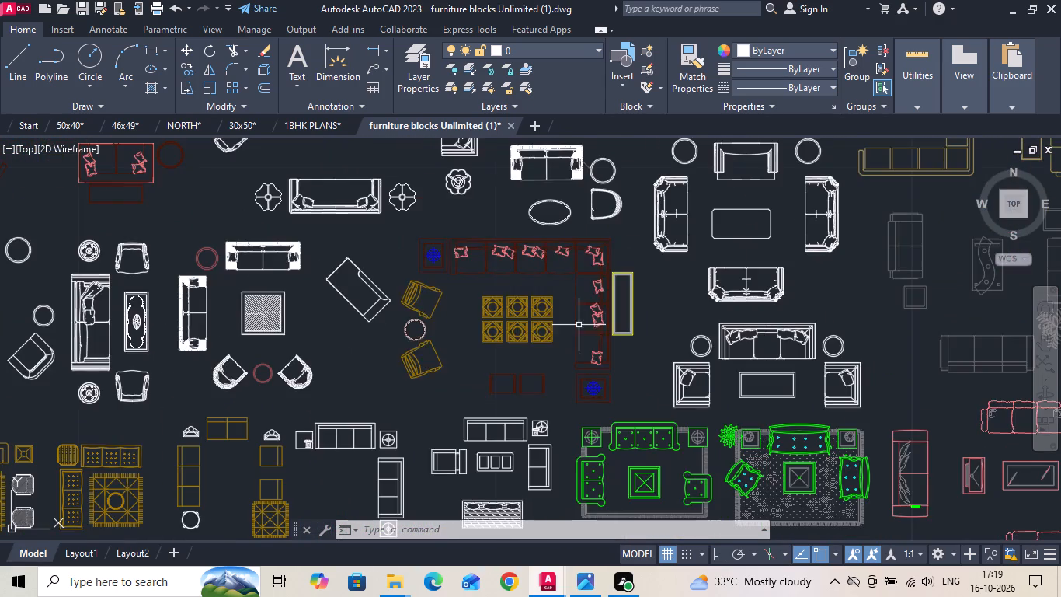
pyautogui.scroll(-2, 479, 329)
pyautogui.scroll(2, 292, 243)
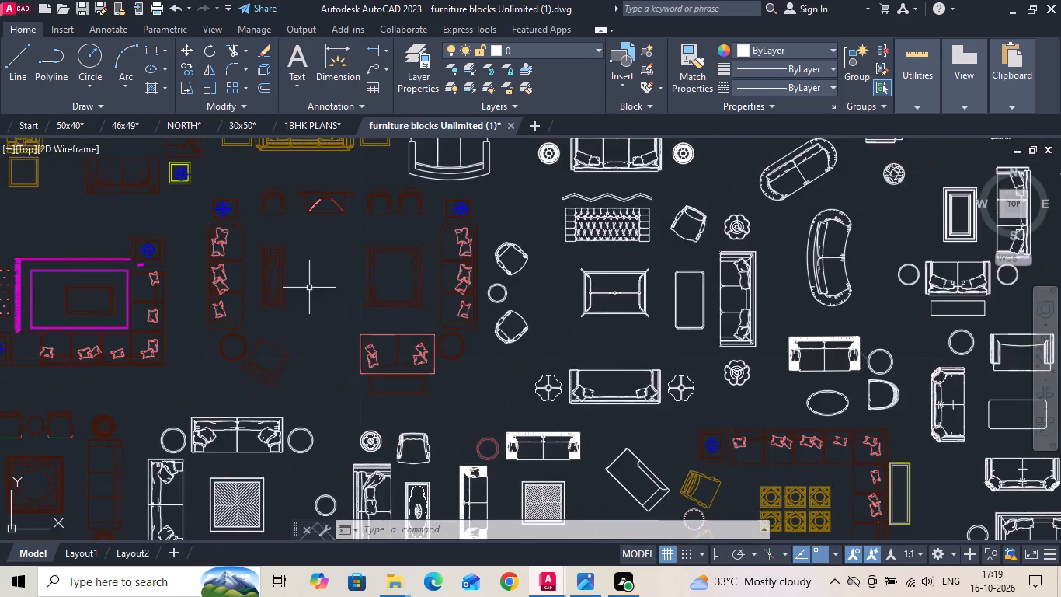
pyautogui.scroll(-1, 469, 393)
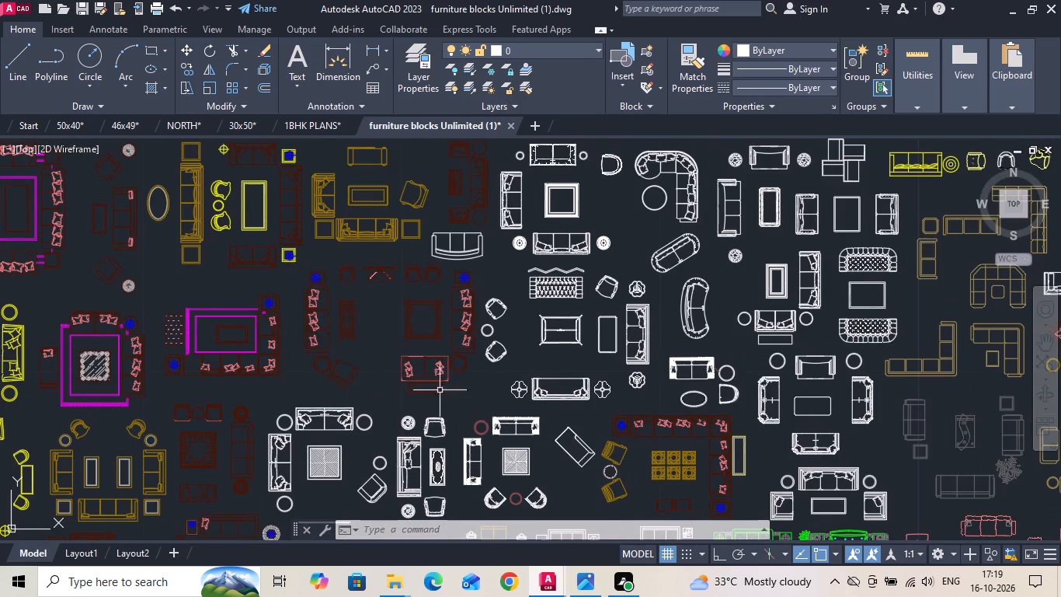
pyautogui.scroll(-1, 443, 394)
pyautogui.scroll(2, 204, 295)
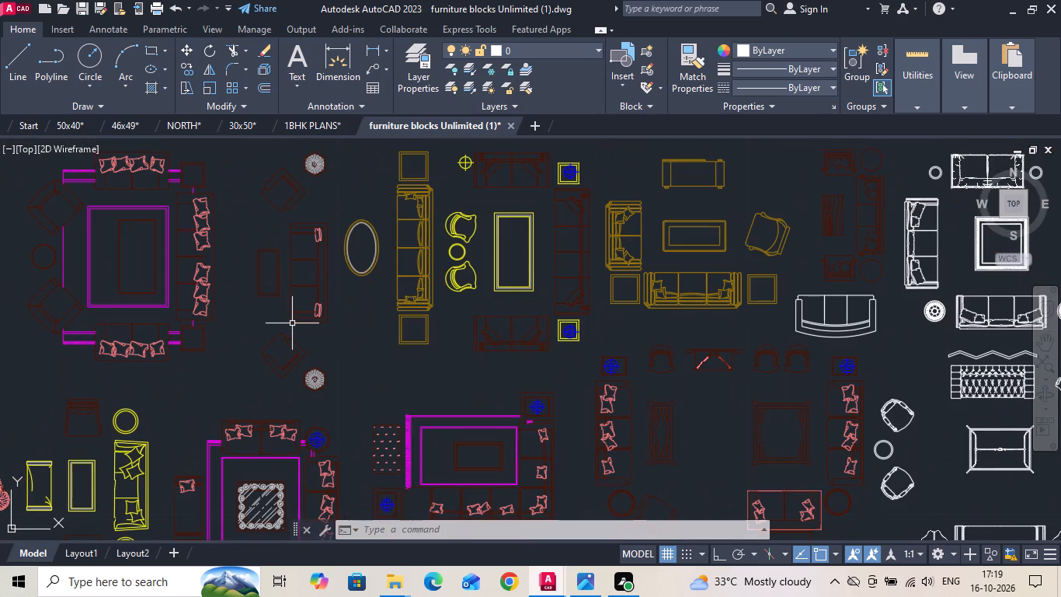
pyautogui.scroll(-1, 292, 323)
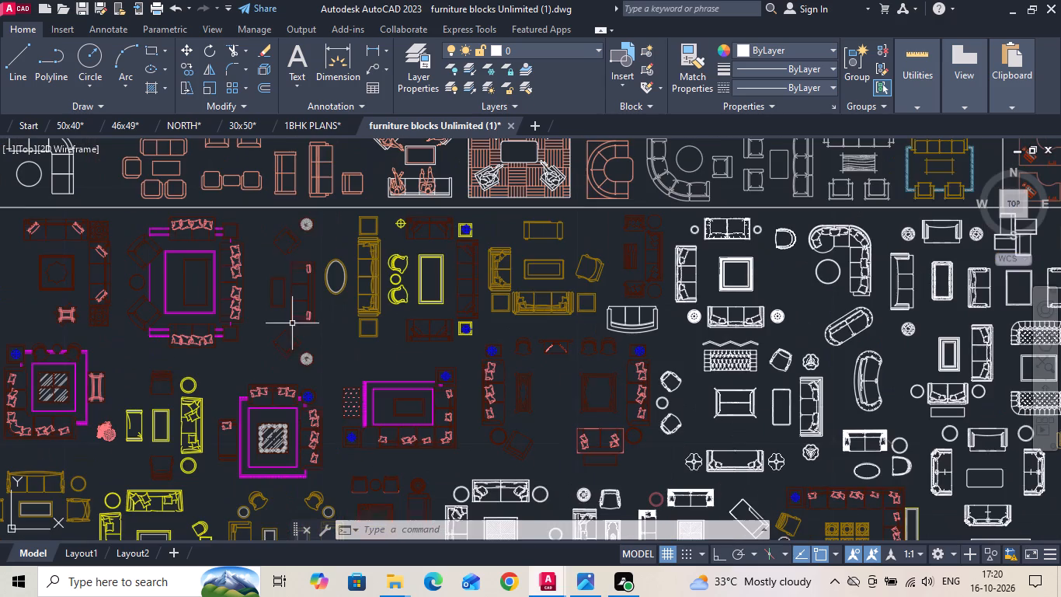
pyautogui.moveTo(132, 384); pyautogui.dragTo(277, 388, button='middle')
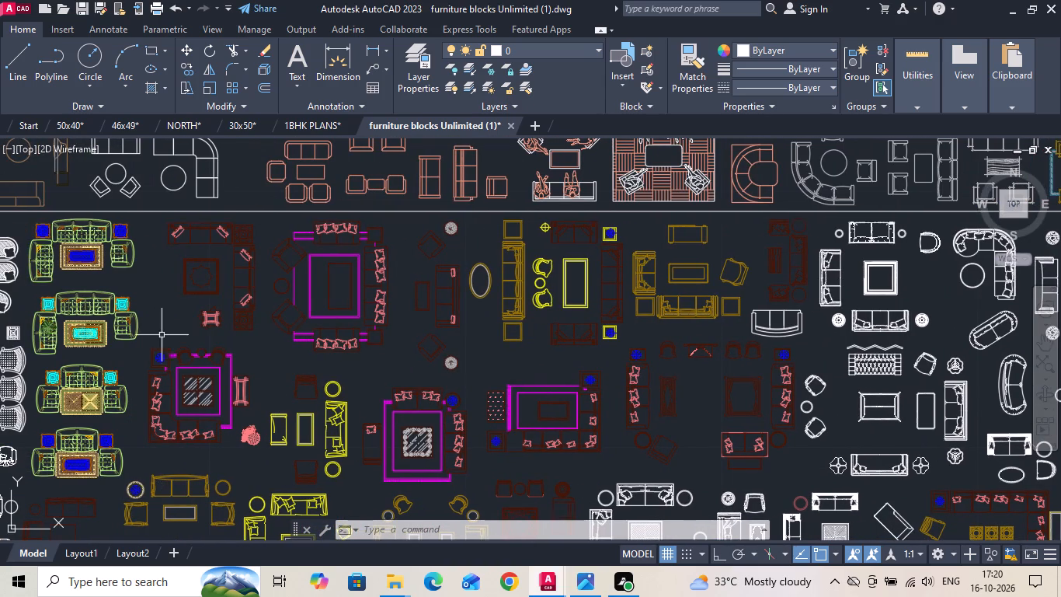
pyautogui.moveTo(104, 313); pyautogui.dragTo(357, 335, button='middle')
pyautogui.scroll(2, 446, 260)
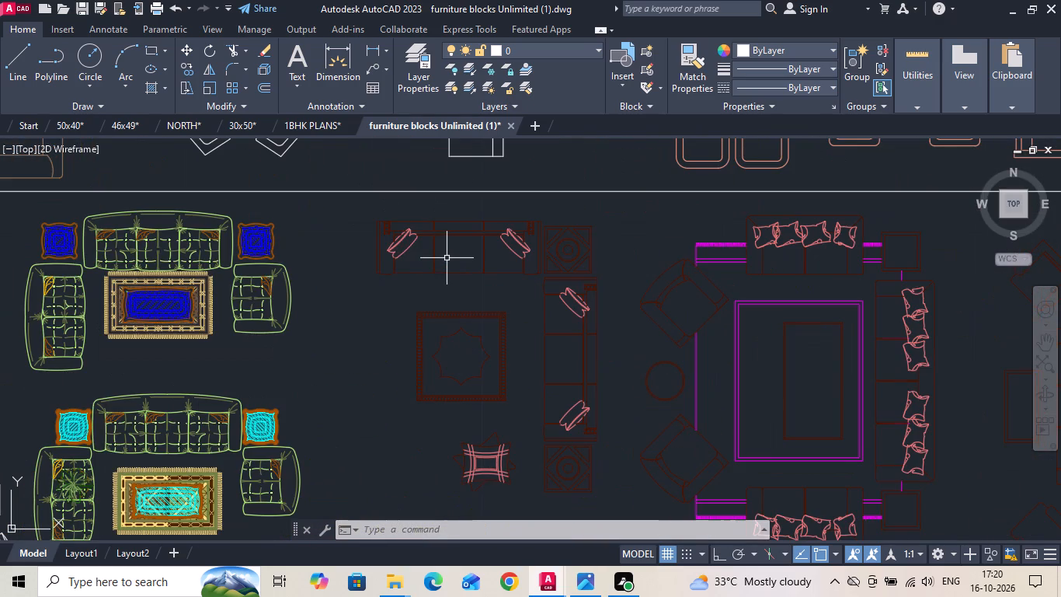
# Examine the salmon sofa blocks, the office desk blocks and the remaining living room sets for further suitable furniture.
pyautogui.scroll(-4, 444, 260)
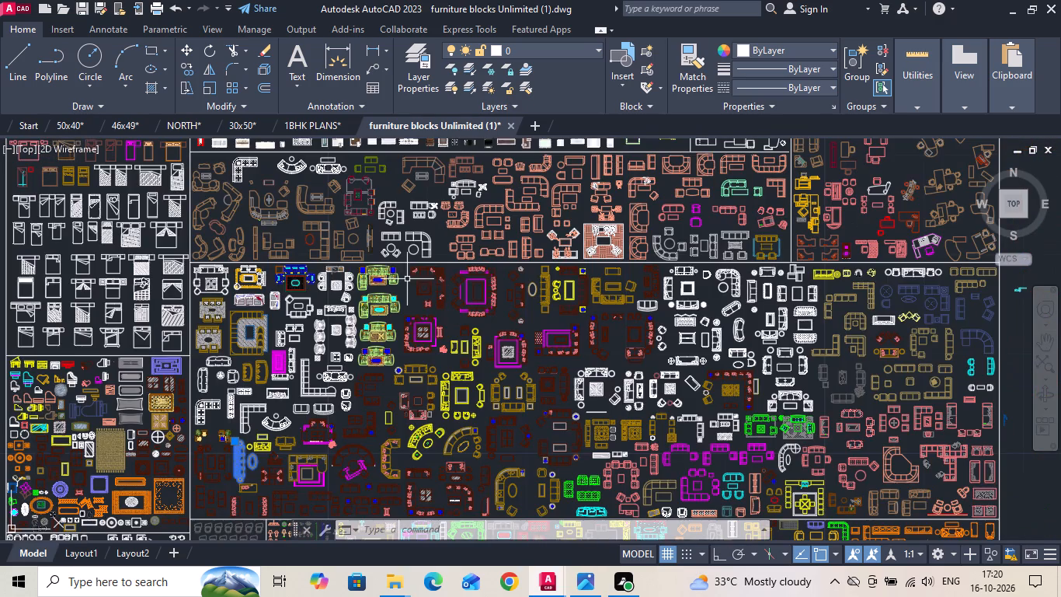
pyautogui.scroll(2, 522, 211)
pyautogui.moveTo(551, 250); pyautogui.dragTo(374, 440, button='middle')
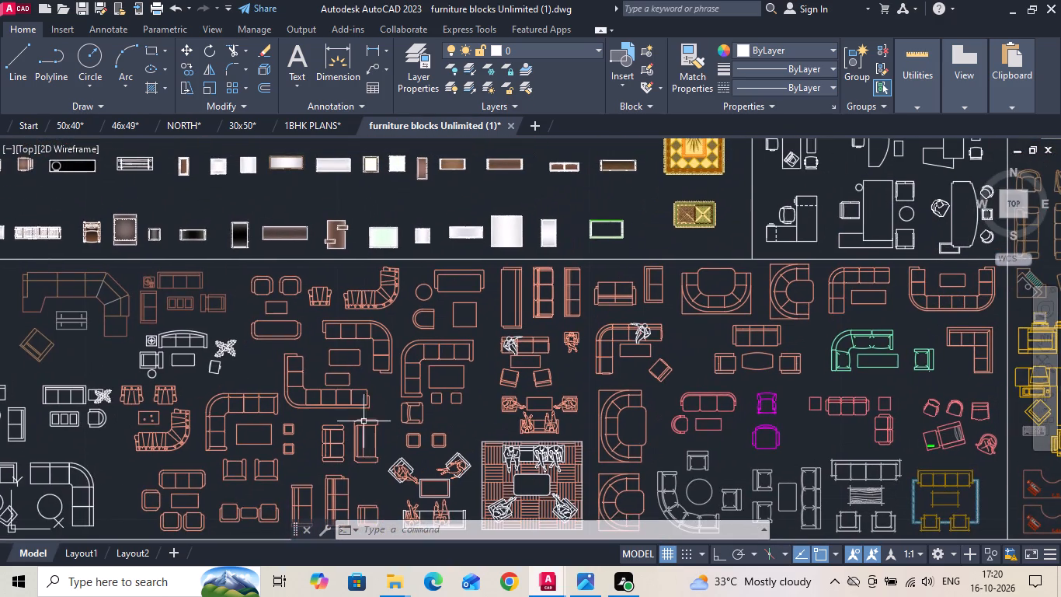
pyautogui.scroll(-2, 252, 291)
pyautogui.scroll(2, 517, 351)
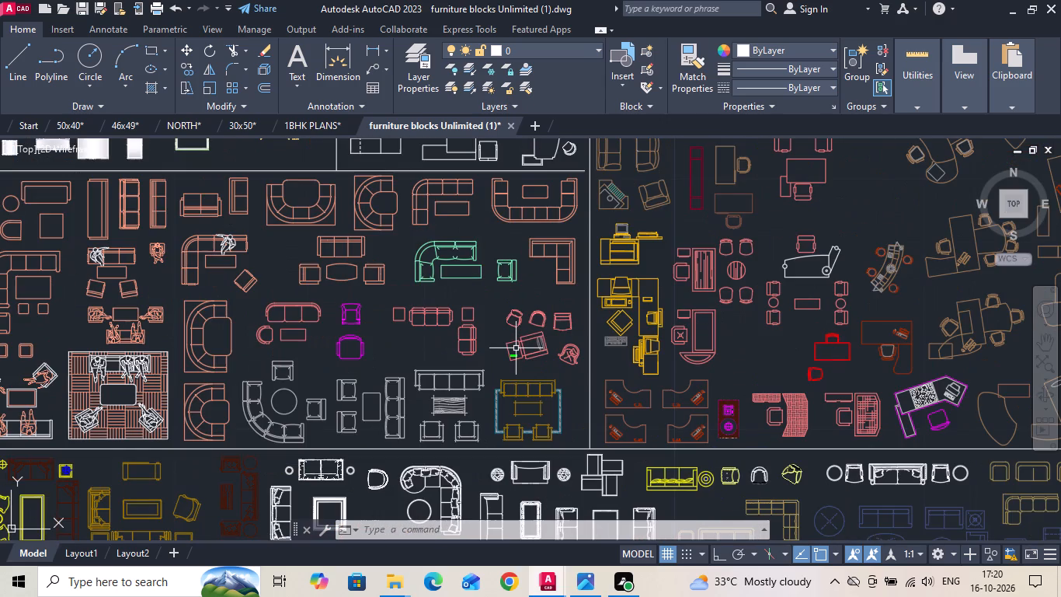
pyautogui.scroll(-2, 457, 407)
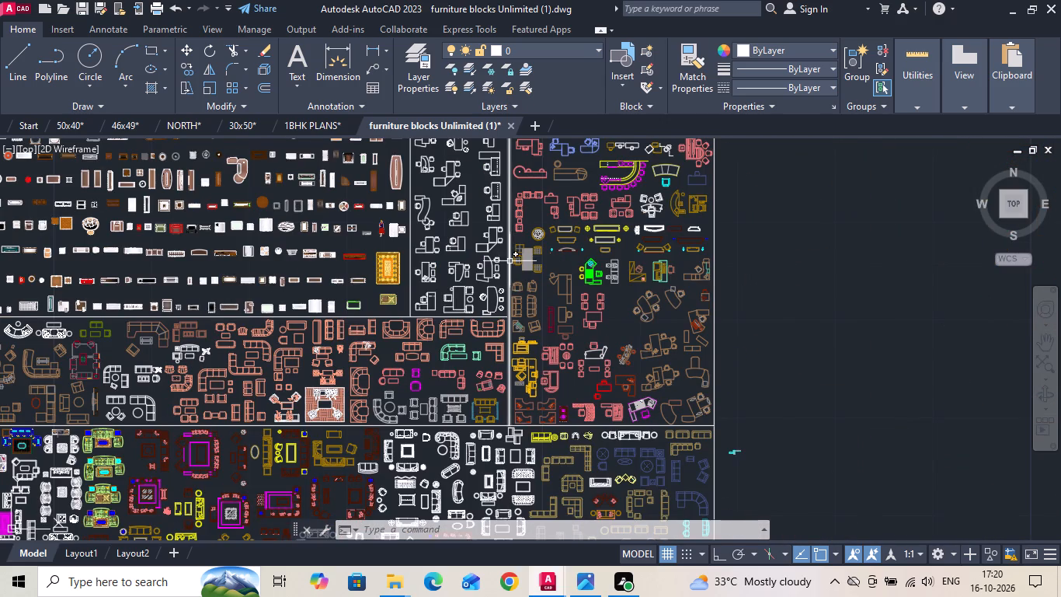
pyautogui.moveTo(529, 300); pyautogui.dragTo(544, 406, button='middle')
pyautogui.scroll(2, 301, 406)
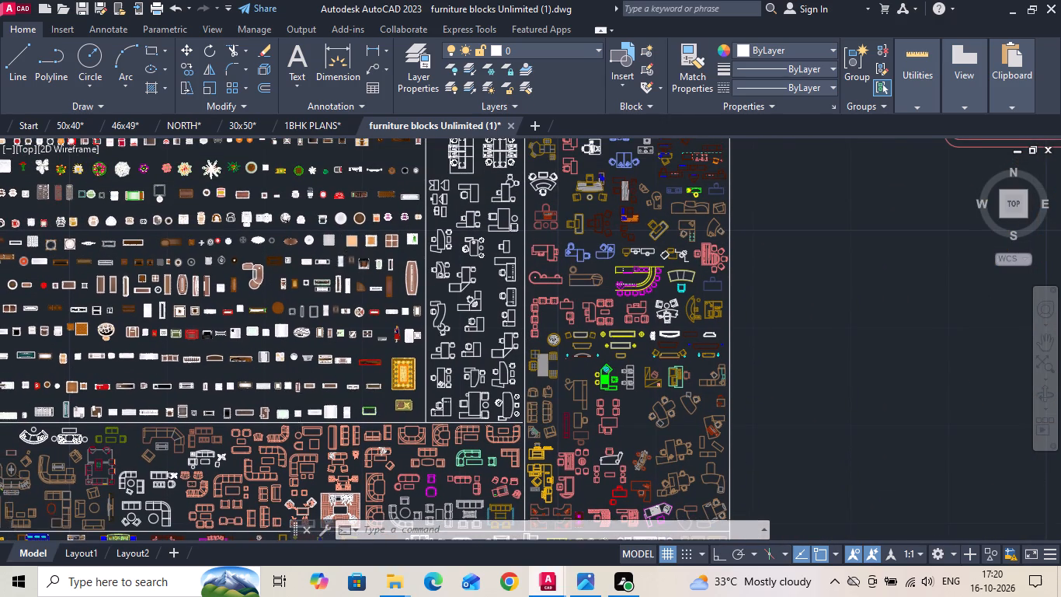
pyautogui.scroll(3, 308, 368)
pyautogui.scroll(-4, 357, 319)
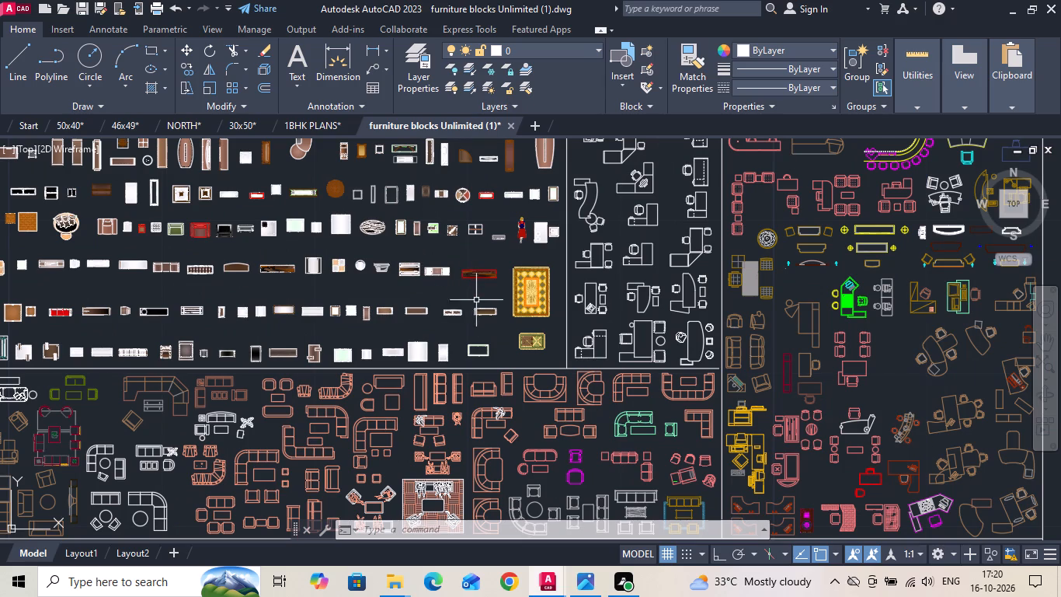
pyautogui.scroll(-3, 480, 329)
pyautogui.scroll(3, 499, 431)
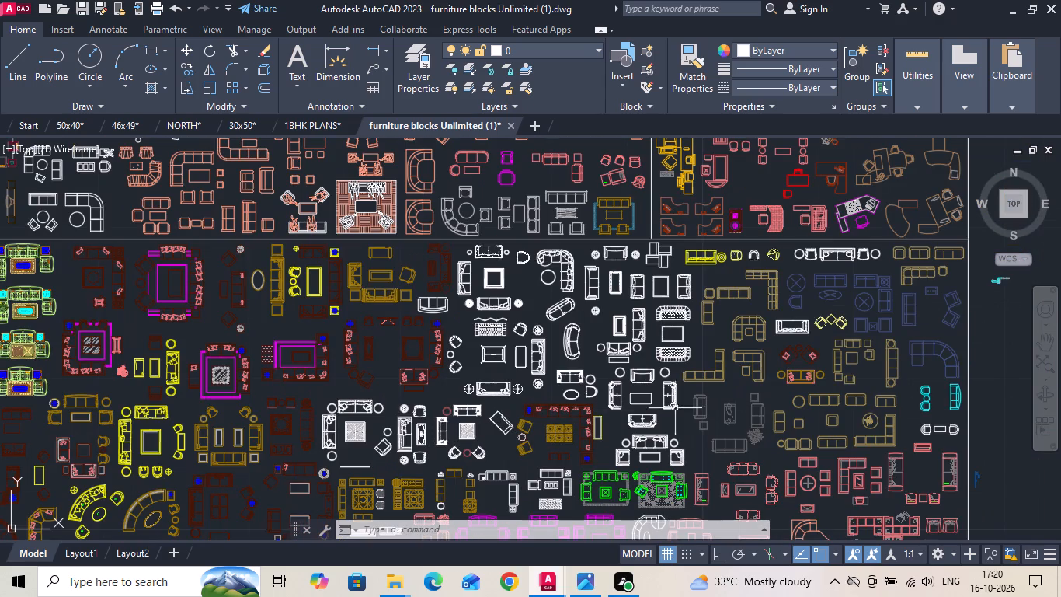
pyautogui.scroll(1, 903, 305)
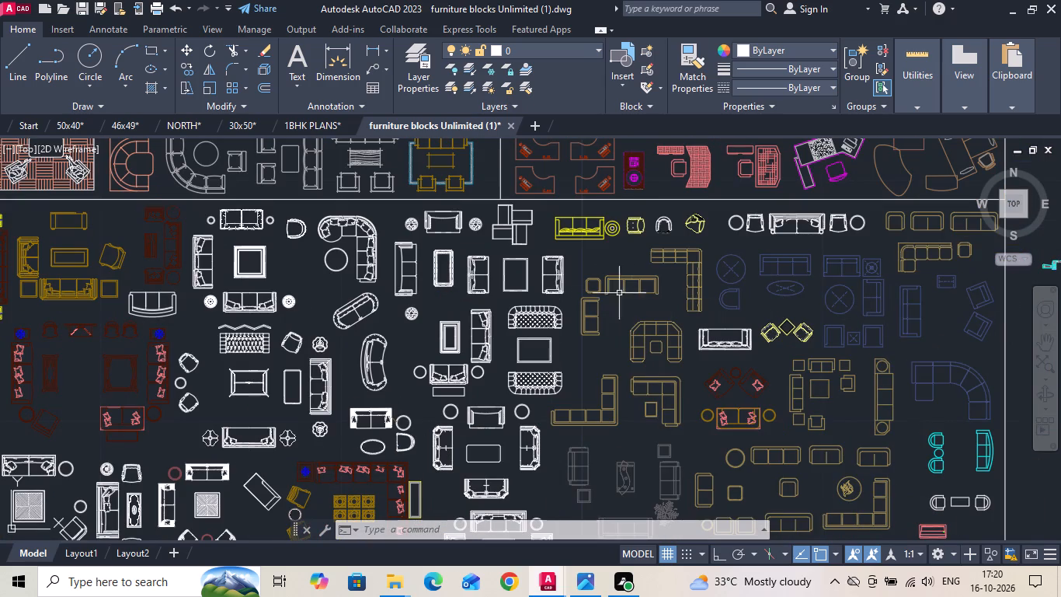
pyautogui.scroll(-1, 537, 252)
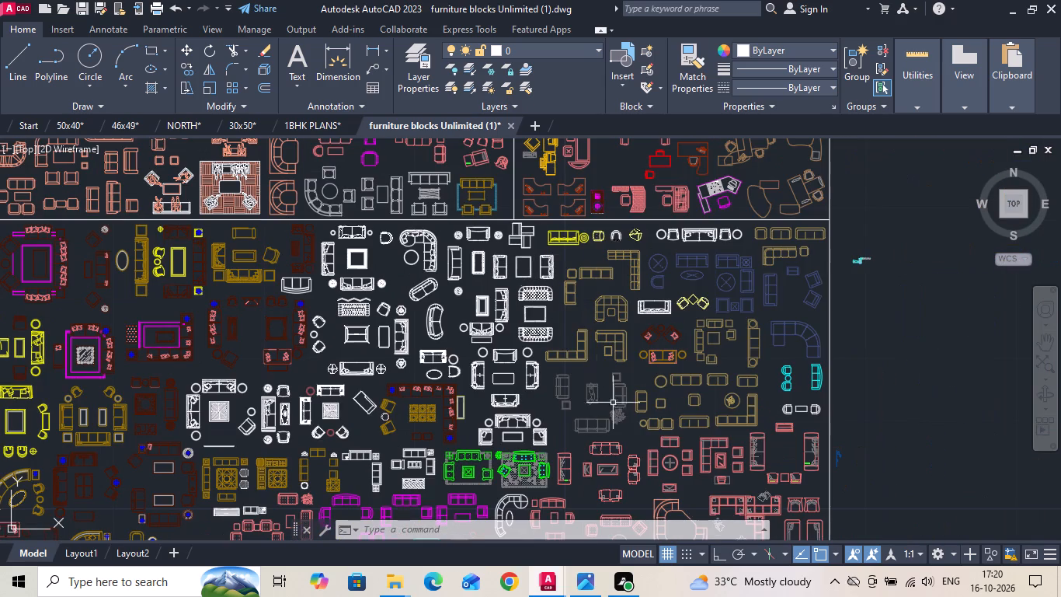
pyautogui.moveTo(658, 442); pyautogui.dragTo(658, 350, button='middle')
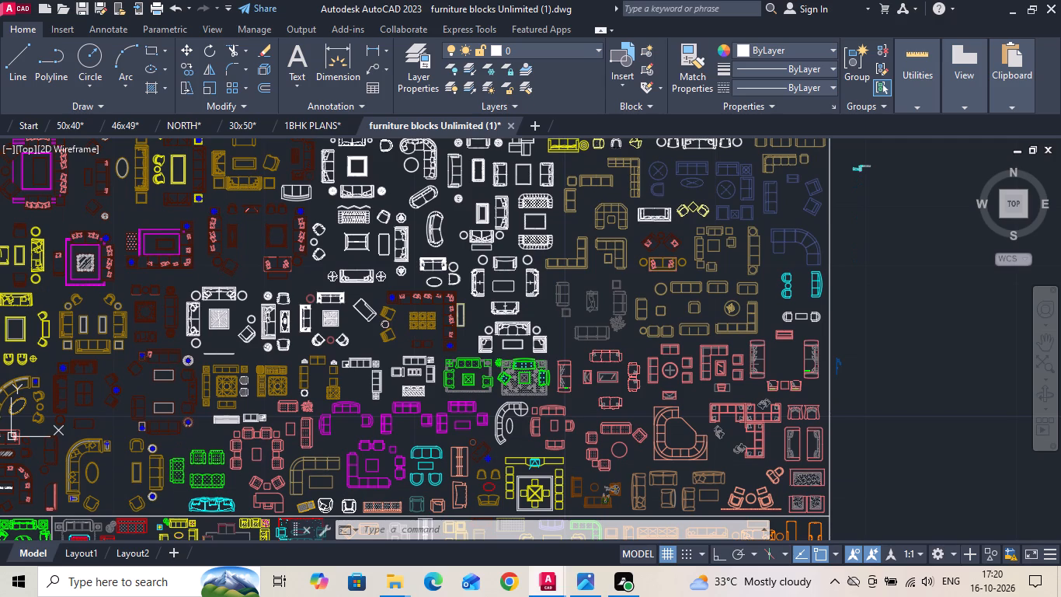
pyautogui.moveTo(655, 410); pyautogui.dragTo(657, 285, button='middle')
# Add the long orange four-seat sofa with scattered cushions, on layer 3DJORDAN, to the selection.
pyautogui.scroll(2, 683, 445)
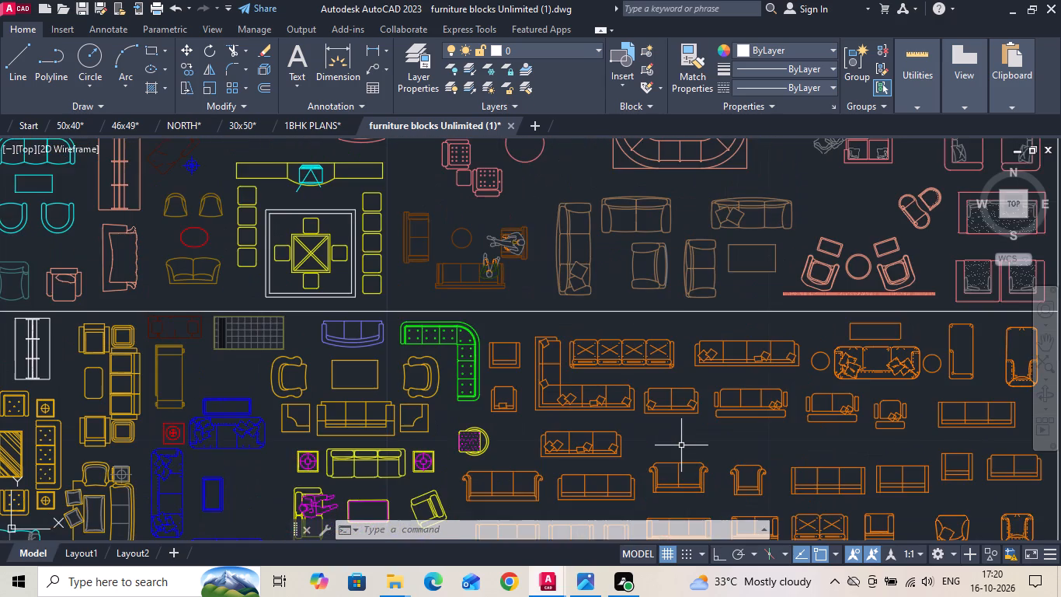
pyautogui.moveTo(679, 435); pyautogui.dragTo(643, 298, button='middle')
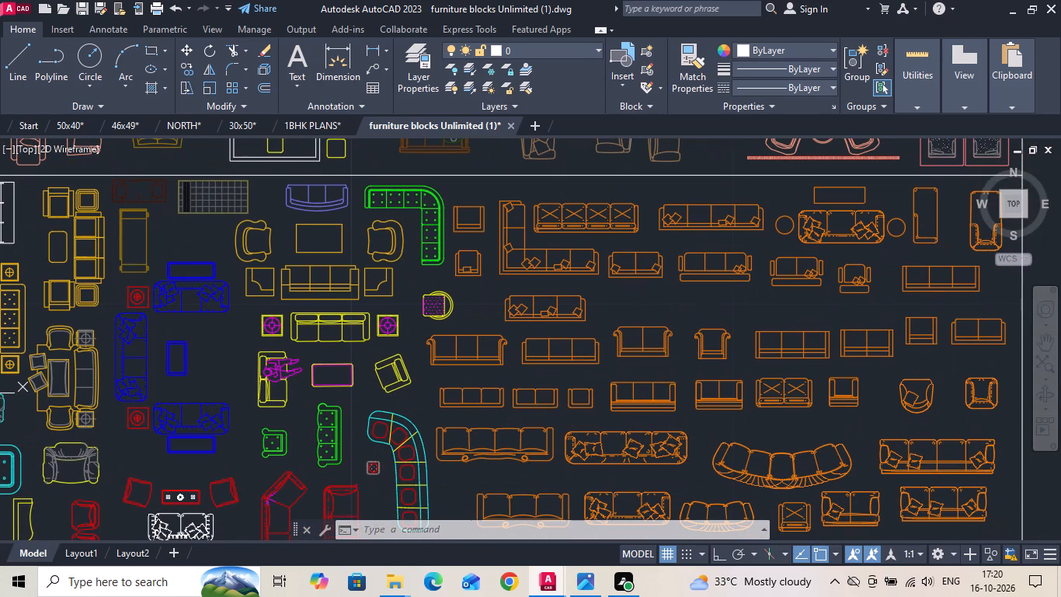
pyautogui.moveTo(754, 372); pyautogui.dragTo(701, 274, button='middle')
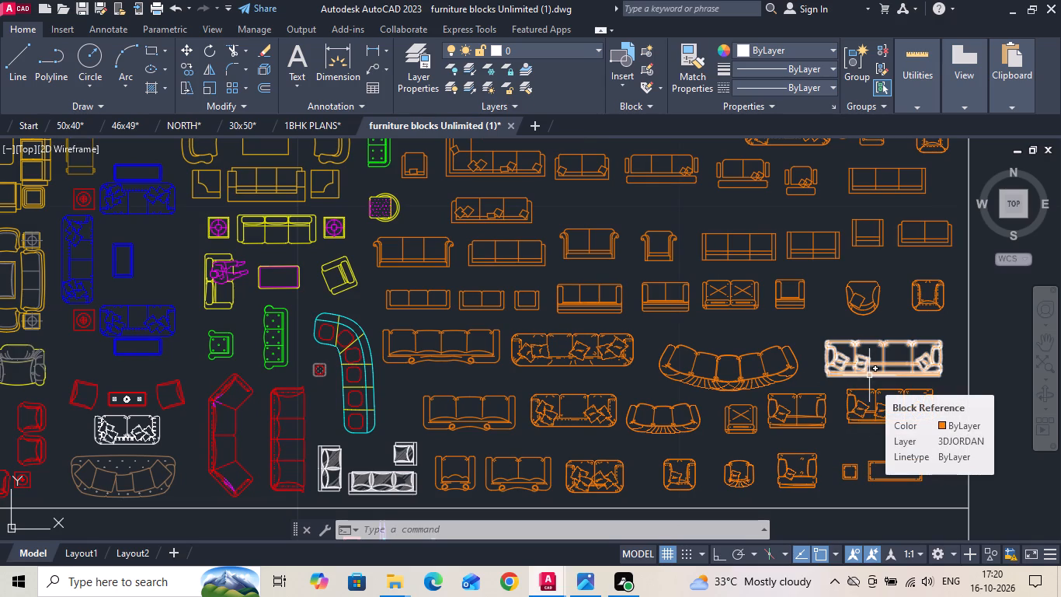
pyautogui.click(869, 375)
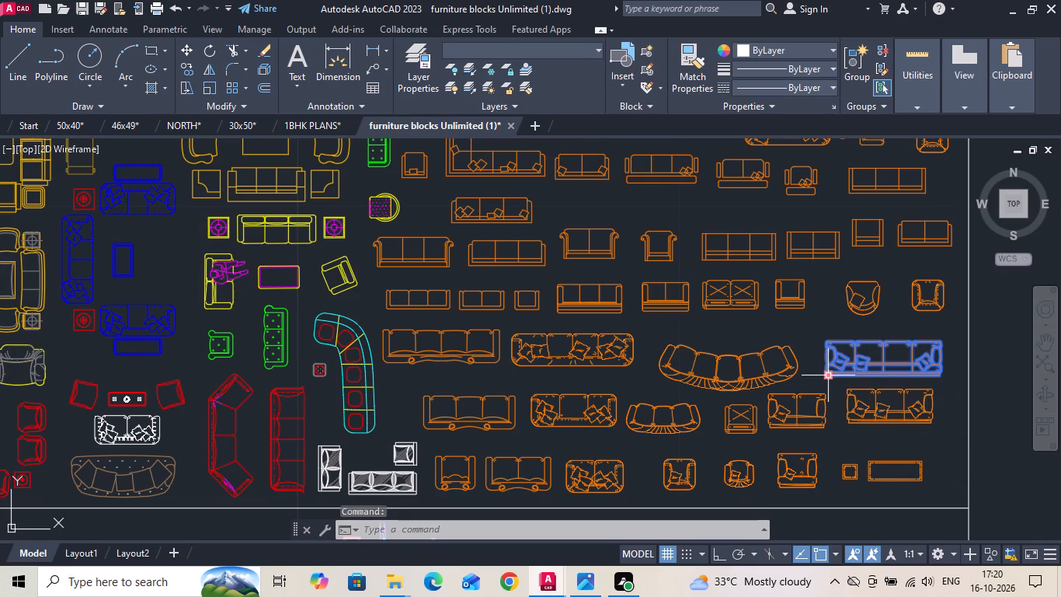
# Add the blue sofa set with two armchairs, diamond-shaped corner tables and a rectangular centre table to the selection.
pyautogui.scroll(-2, 840, 399)
pyautogui.scroll(2, 436, 428)
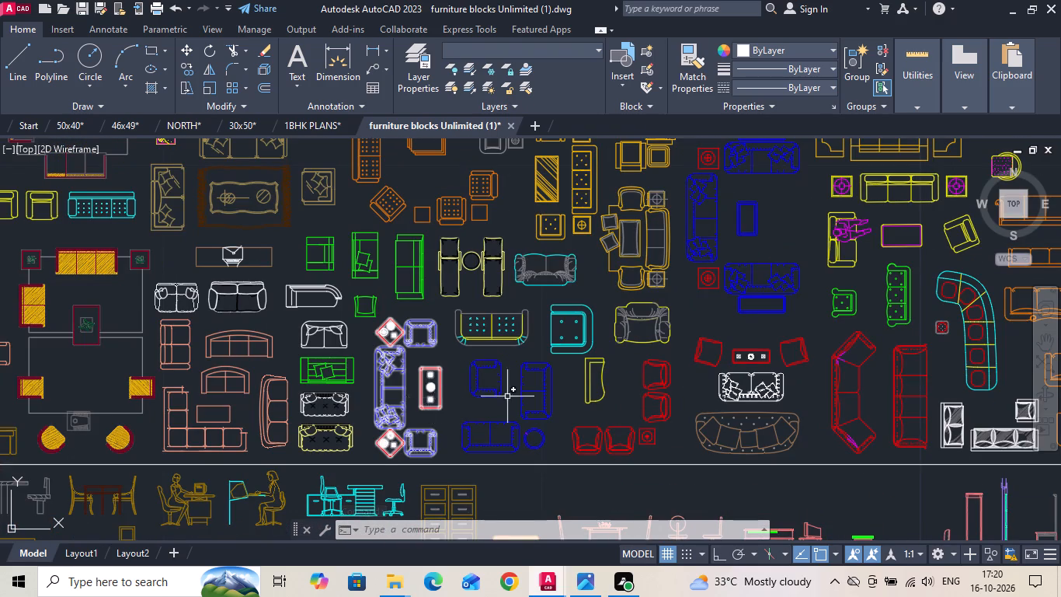
pyautogui.click(423, 401)
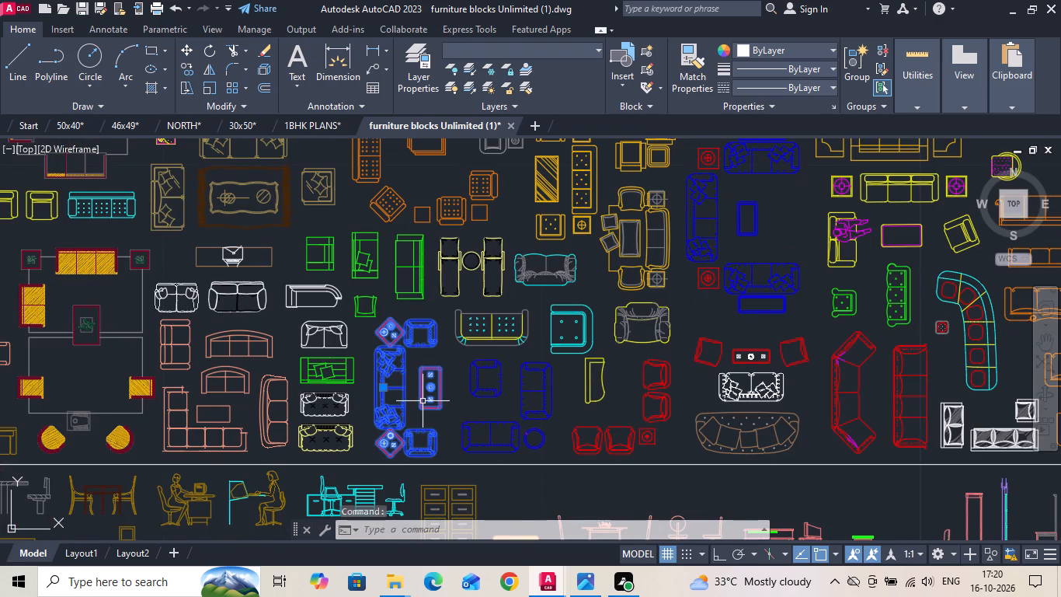
# Examine the L-shaped, curved, green and cushioned sofa sets elsewhere in the living room blocks for further candidates.
pyautogui.scroll(-1, 604, 413)
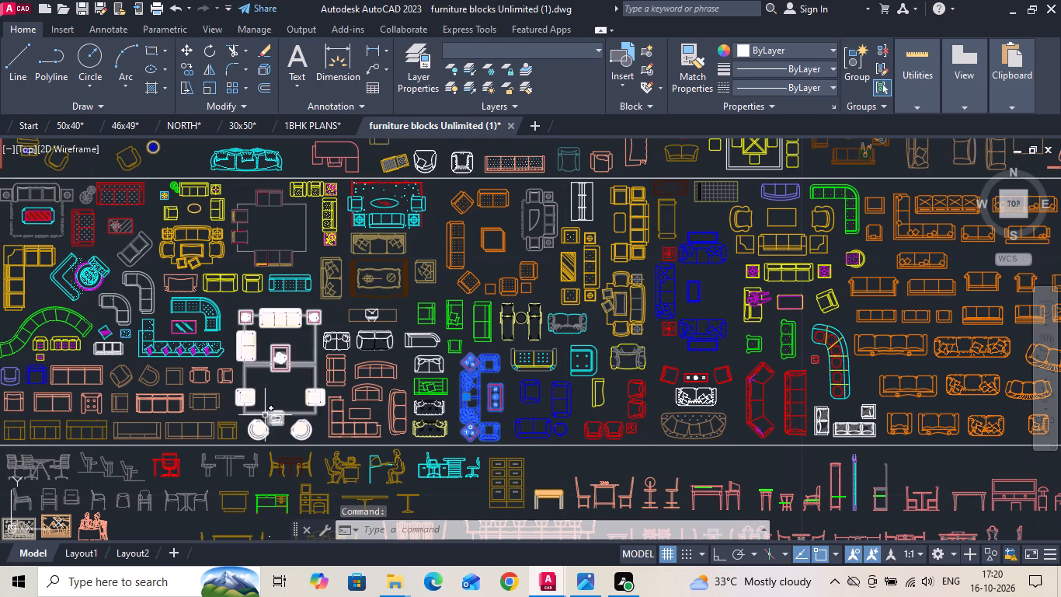
pyautogui.moveTo(148, 409); pyautogui.dragTo(214, 356, button='middle')
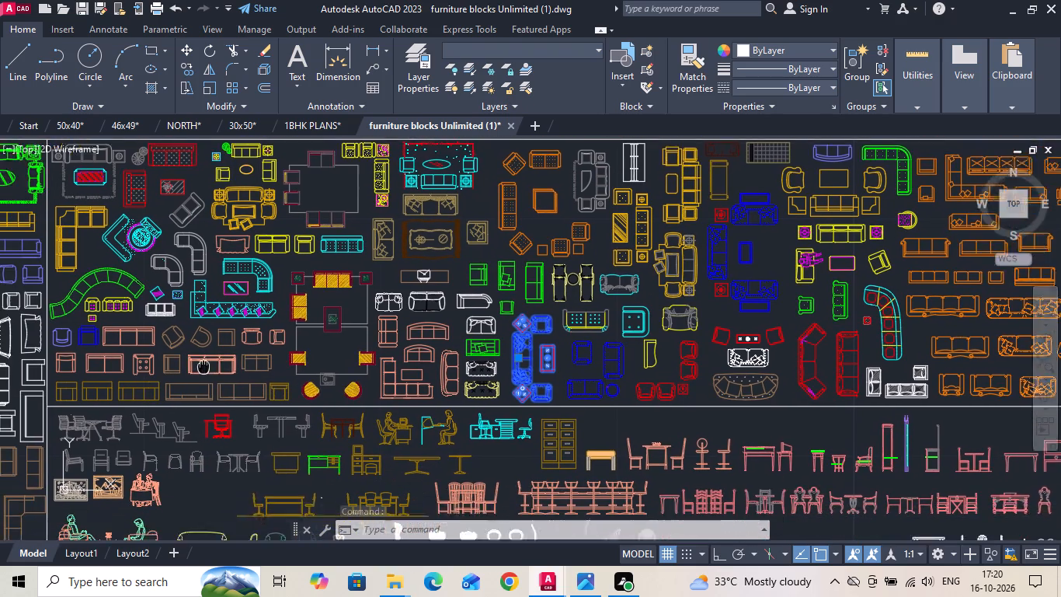
pyautogui.moveTo(214, 356); pyautogui.dragTo(237, 342, button='middle')
pyautogui.scroll(1, 199, 343)
pyautogui.scroll(-2, 593, 340)
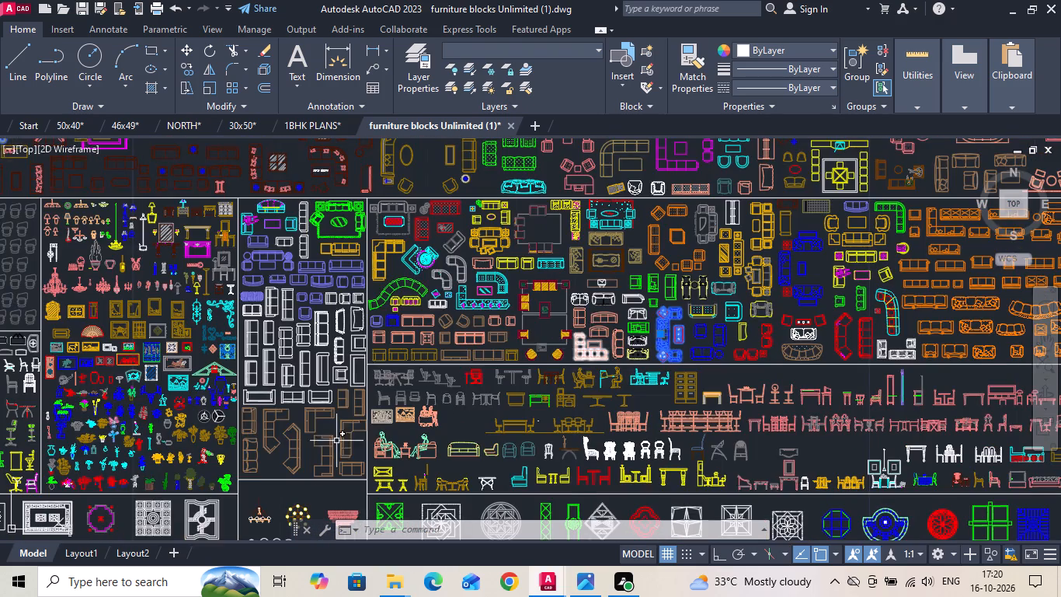
pyautogui.scroll(2, 313, 459)
pyautogui.scroll(-2, 312, 409)
pyautogui.scroll(1, 339, 246)
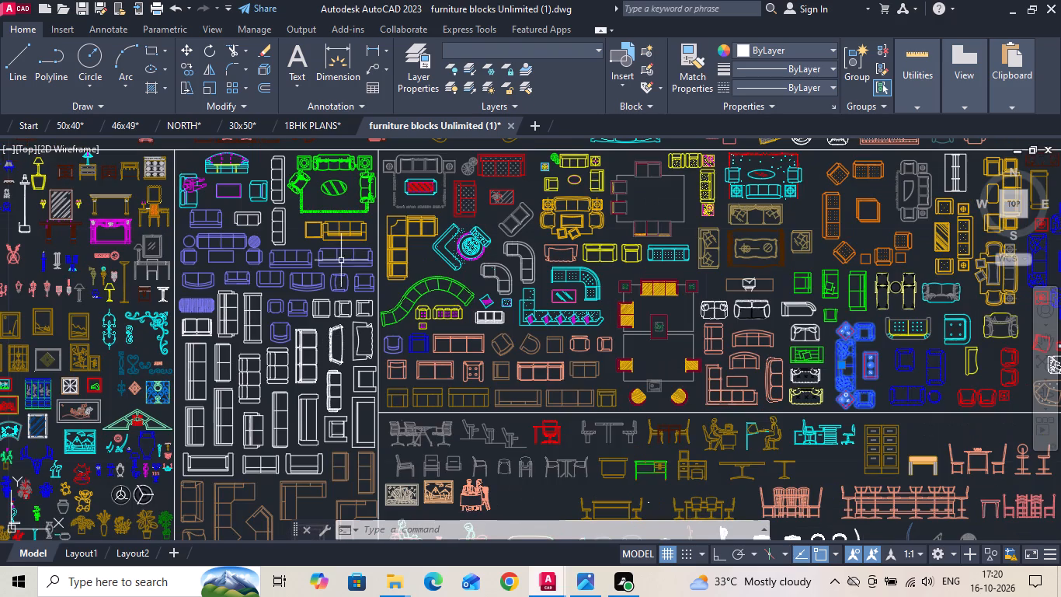
pyautogui.scroll(3, 318, 183)
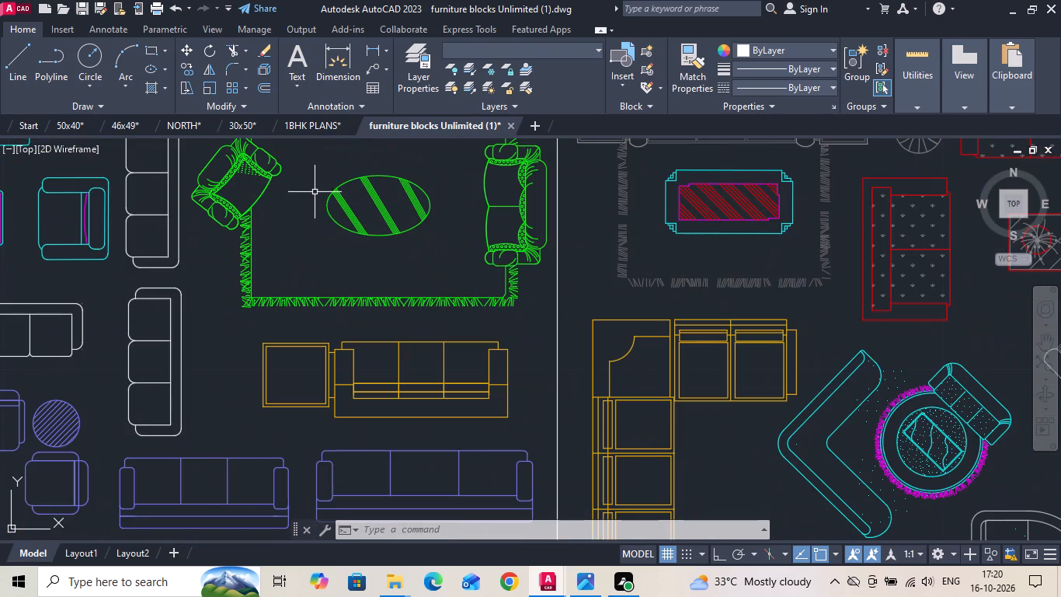
pyautogui.scroll(-2, 301, 298)
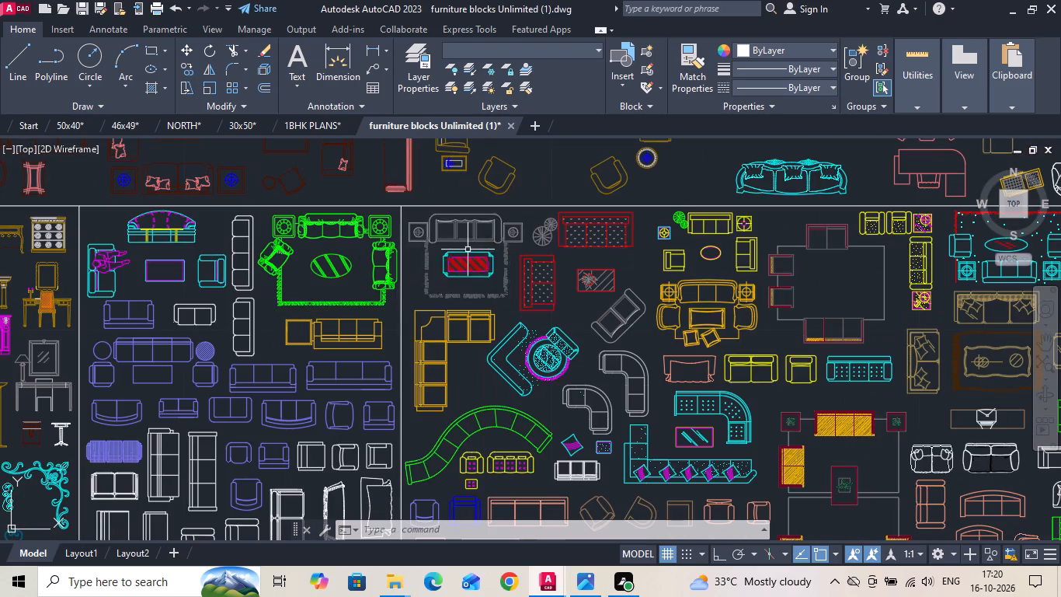
pyautogui.scroll(-1, 374, 279)
pyautogui.scroll(1, 560, 412)
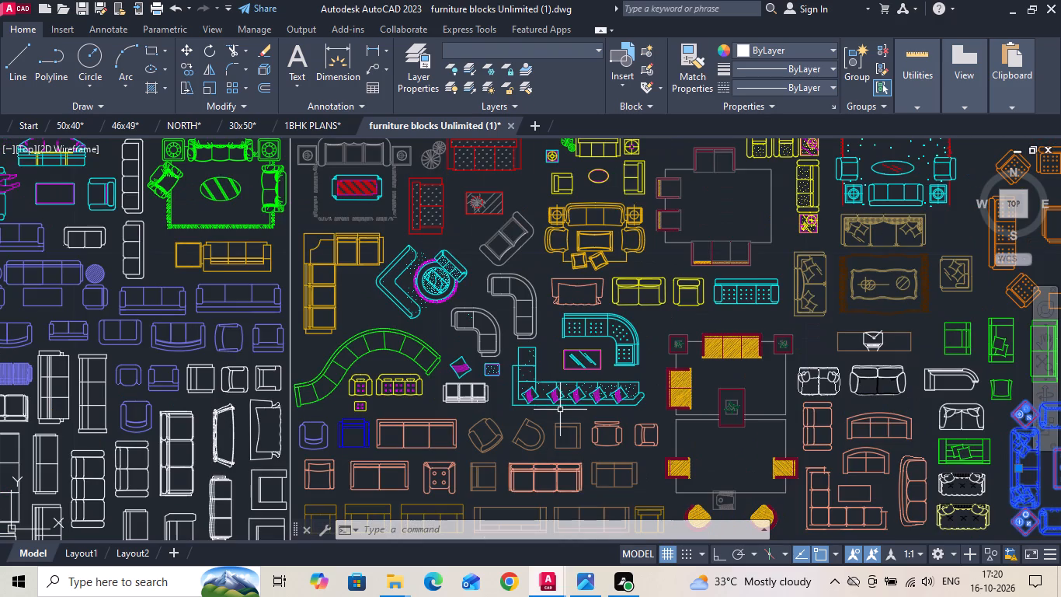
pyautogui.scroll(-1, 422, 417)
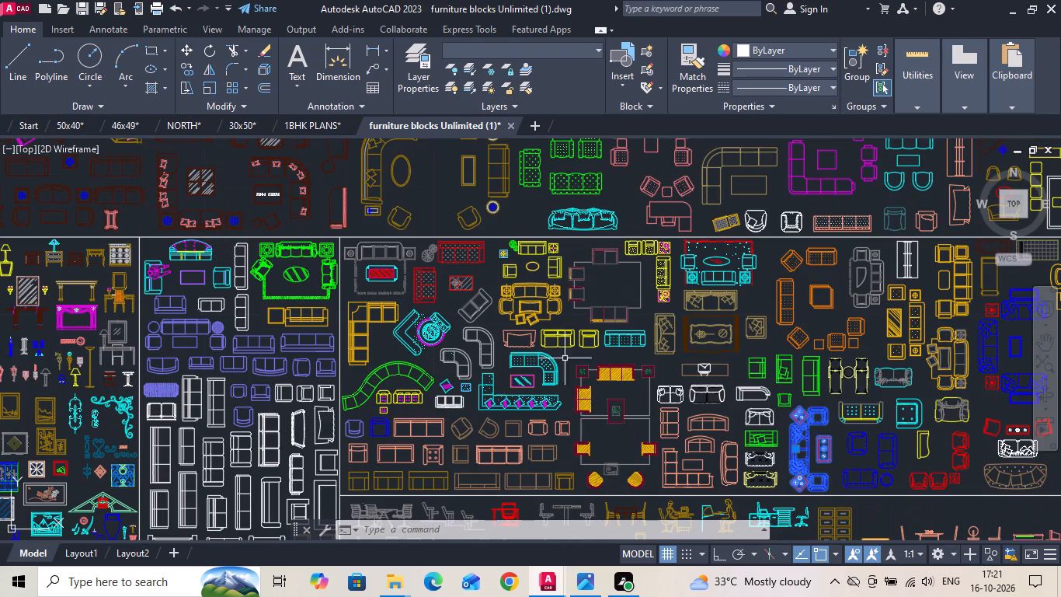
pyautogui.scroll(-2, 437, 380)
pyautogui.scroll(2, 418, 330)
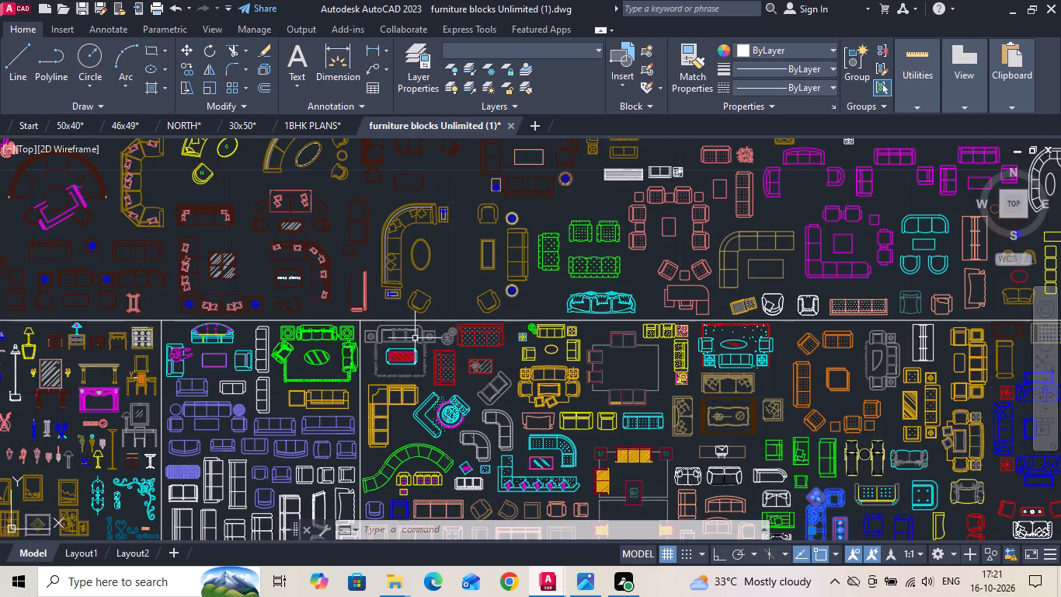
pyautogui.scroll(-1, 411, 361)
pyautogui.scroll(-1, 492, 372)
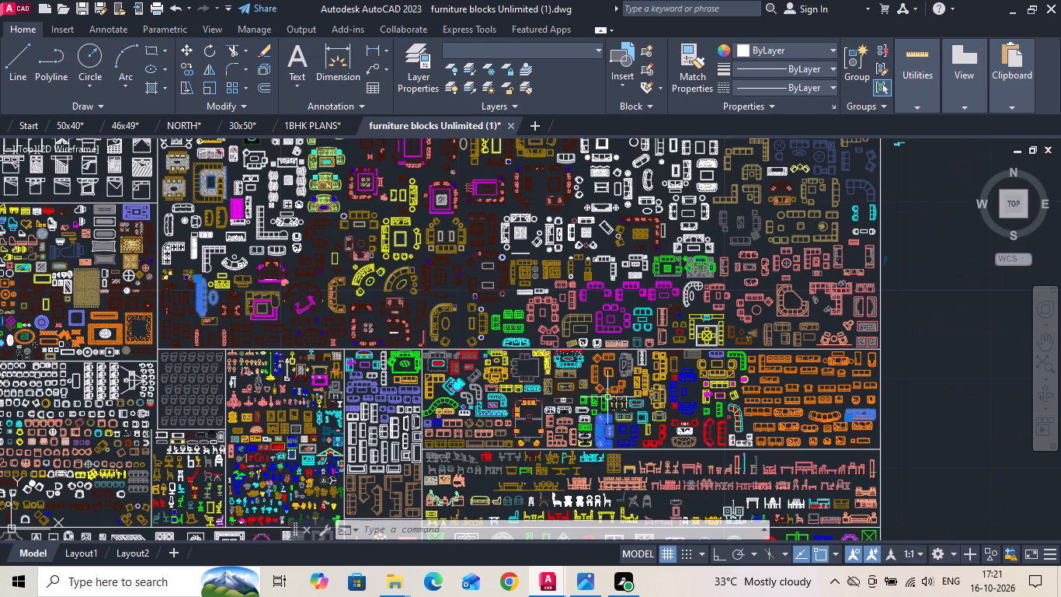
# Copy the selected sofa blocks and paste them into the 50x40 drawing, in the empty space beside the ground floor plan.
pyautogui.hotkey('ctrl', 'c')
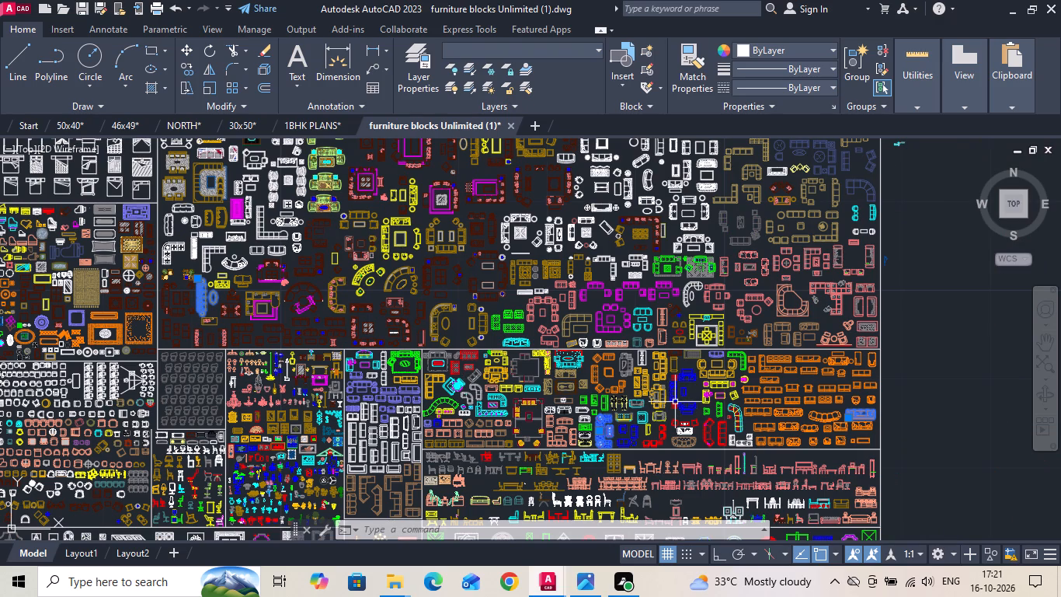
pyautogui.click(71, 131)
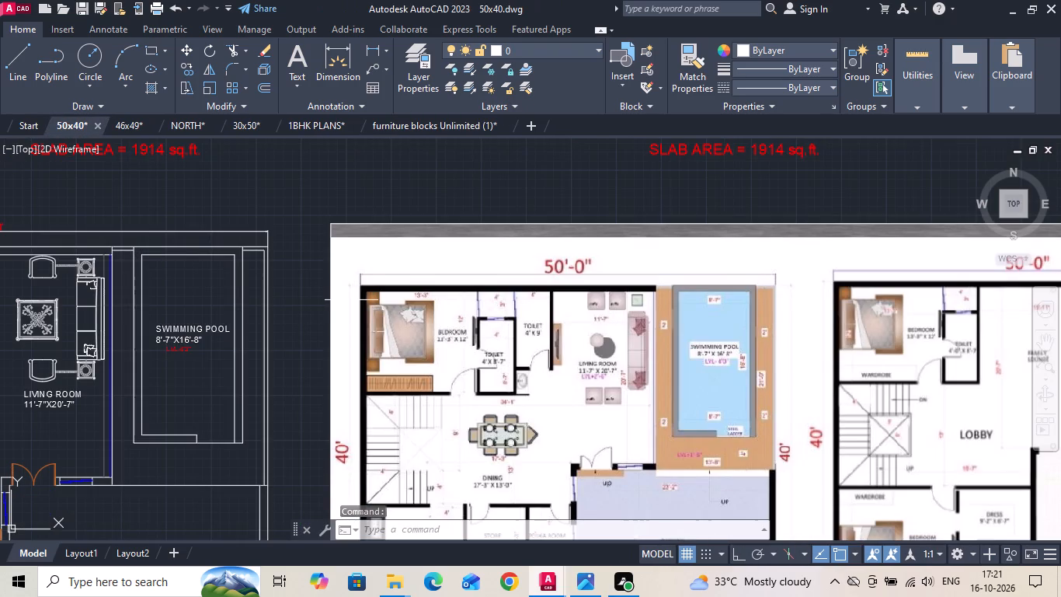
pyautogui.hotkey('ctrl', 'v')
pyautogui.moveTo(182, 351); pyautogui.dragTo(315, 309, button='middle')
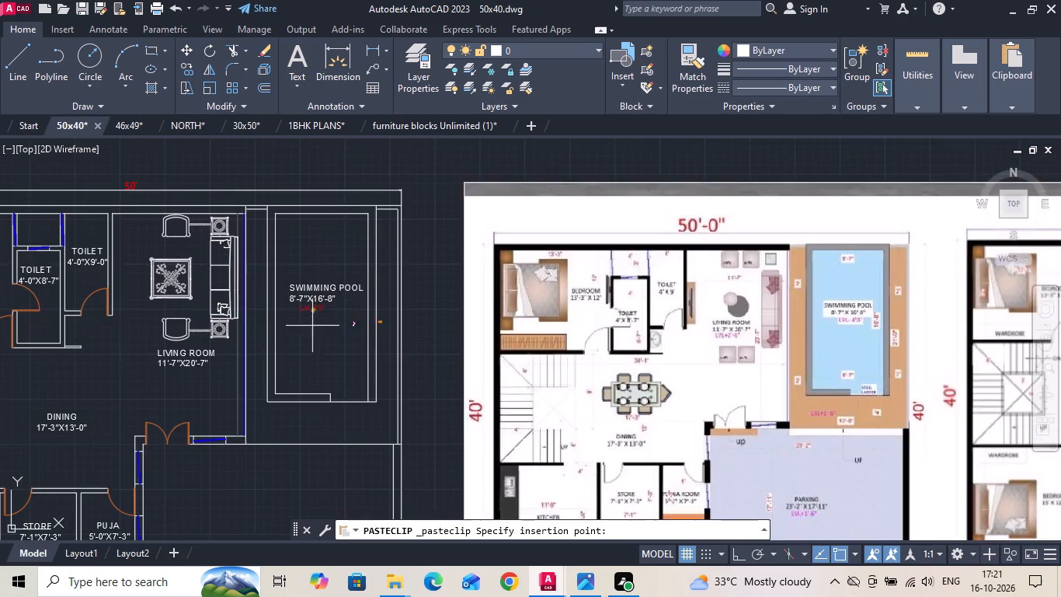
pyautogui.scroll(-1, 280, 421)
pyautogui.scroll(-2, 412, 250)
pyautogui.scroll(2, 155, 329)
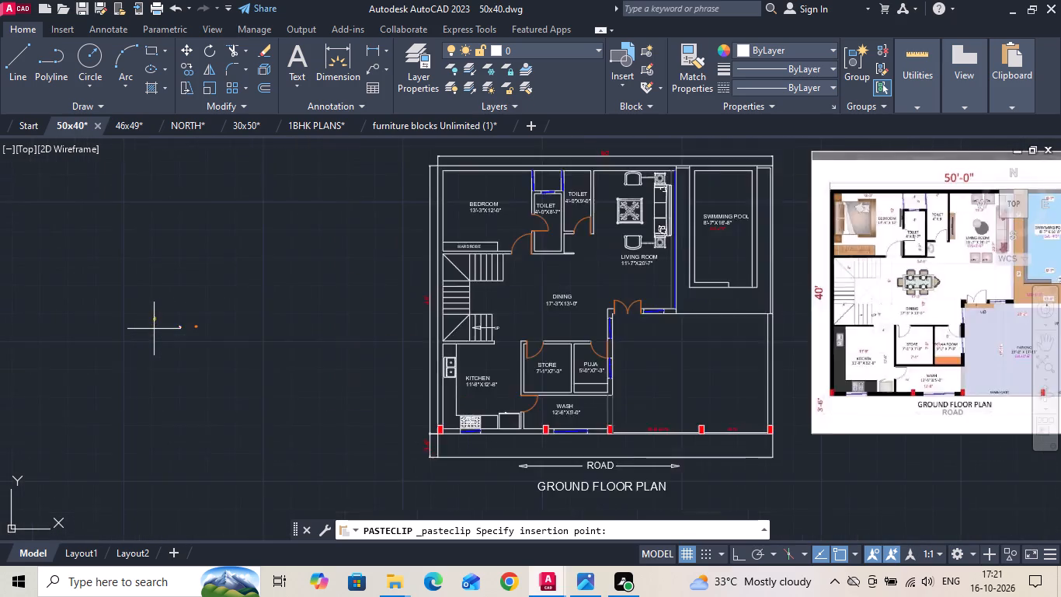
pyautogui.scroll(1, 154, 329)
pyautogui.click(153, 330)
pyautogui.press('Escape')
# Scale the three pasted sofa blocks by a factor of 39.3701.
pyautogui.moveTo(133, 283); pyautogui.dragTo(229, 365)
pyautogui.click(322, 365)
pyautogui.rightClick(181, 307)
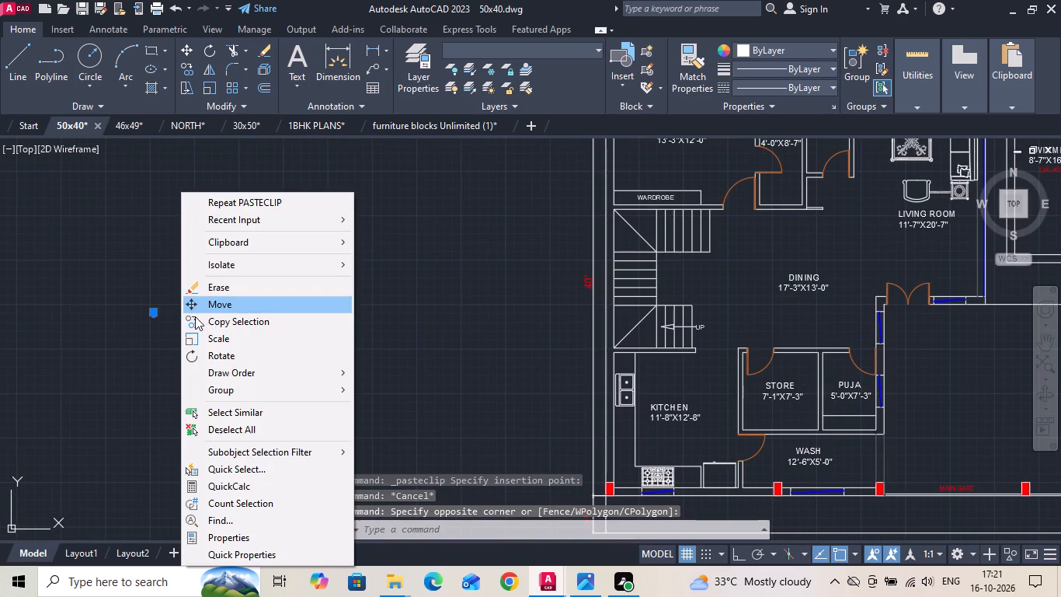
pyautogui.click(210, 336)
pyautogui.scroll(3, 213, 346)
pyautogui.moveTo(231, 271); pyautogui.dragTo(228, 313)
pyautogui.write('39')
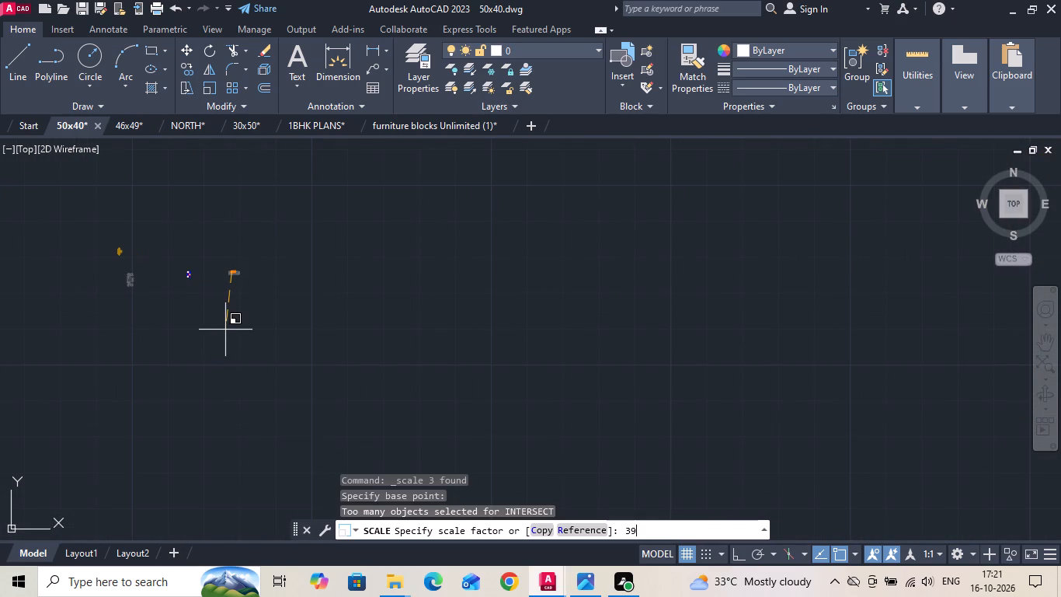
pyautogui.write('.3701')
pyautogui.press('Return')
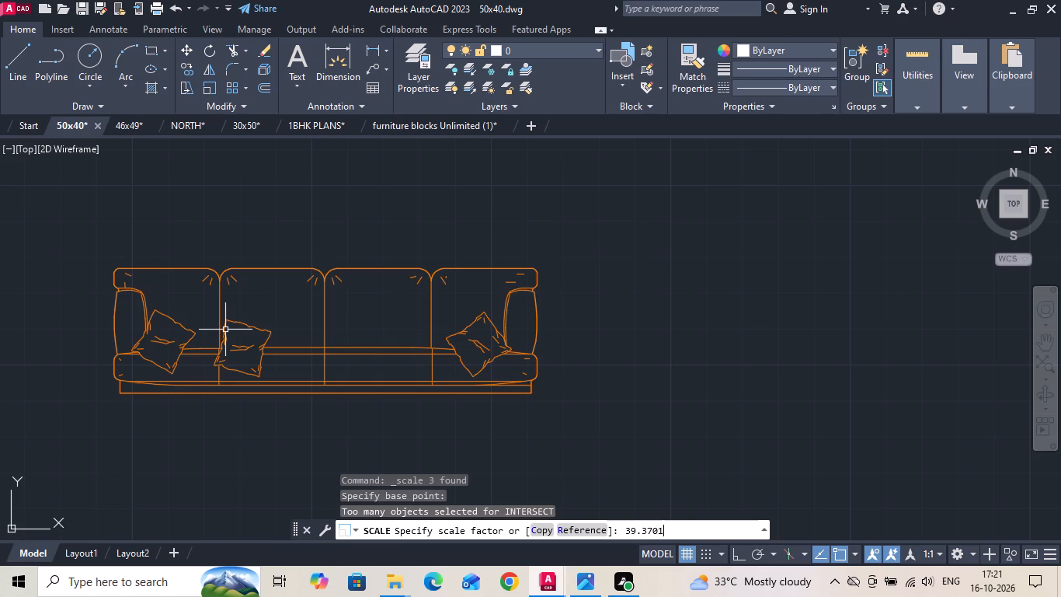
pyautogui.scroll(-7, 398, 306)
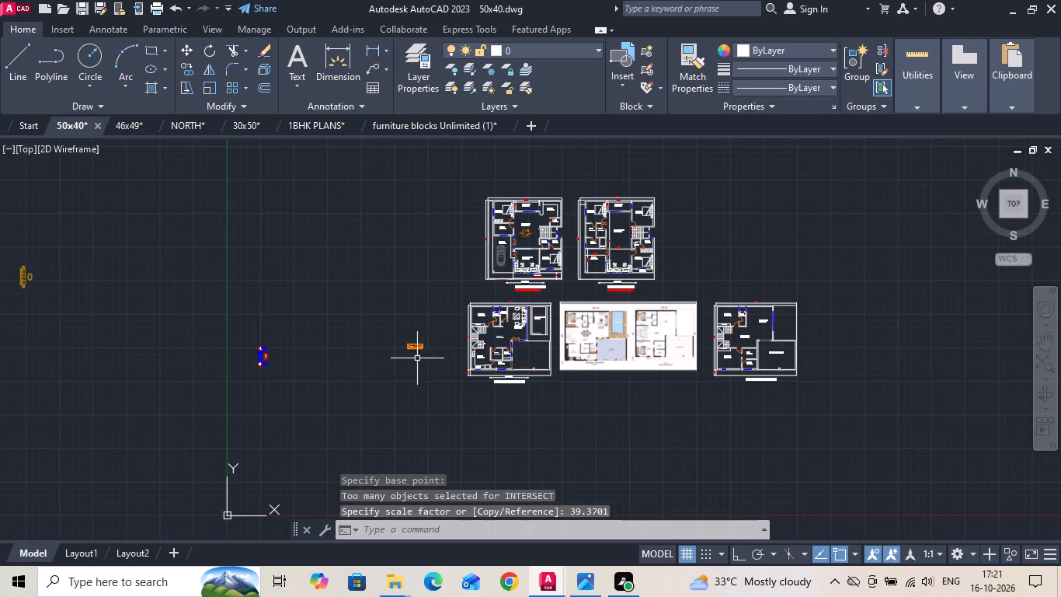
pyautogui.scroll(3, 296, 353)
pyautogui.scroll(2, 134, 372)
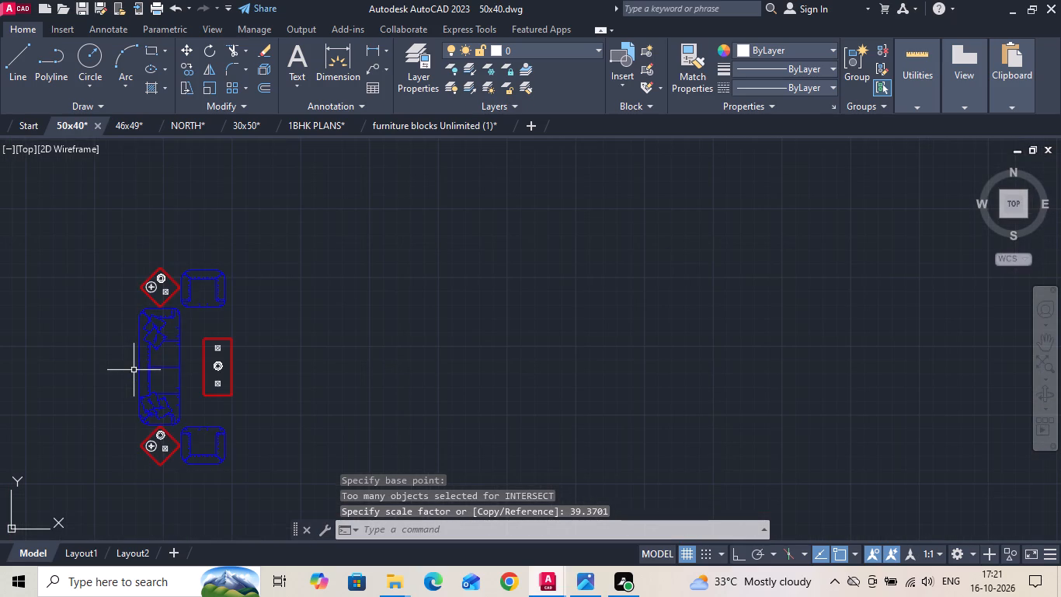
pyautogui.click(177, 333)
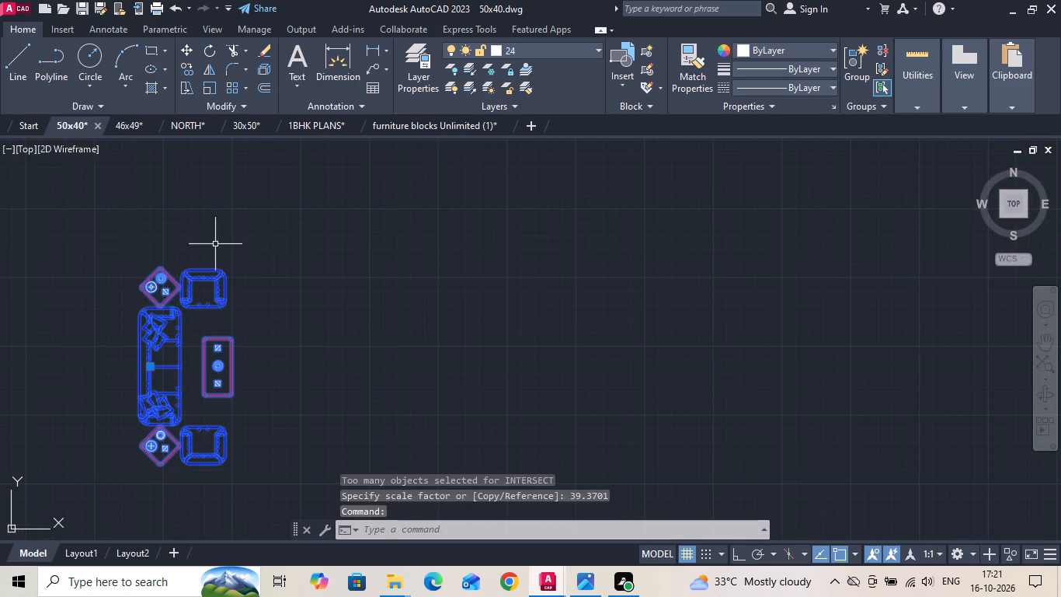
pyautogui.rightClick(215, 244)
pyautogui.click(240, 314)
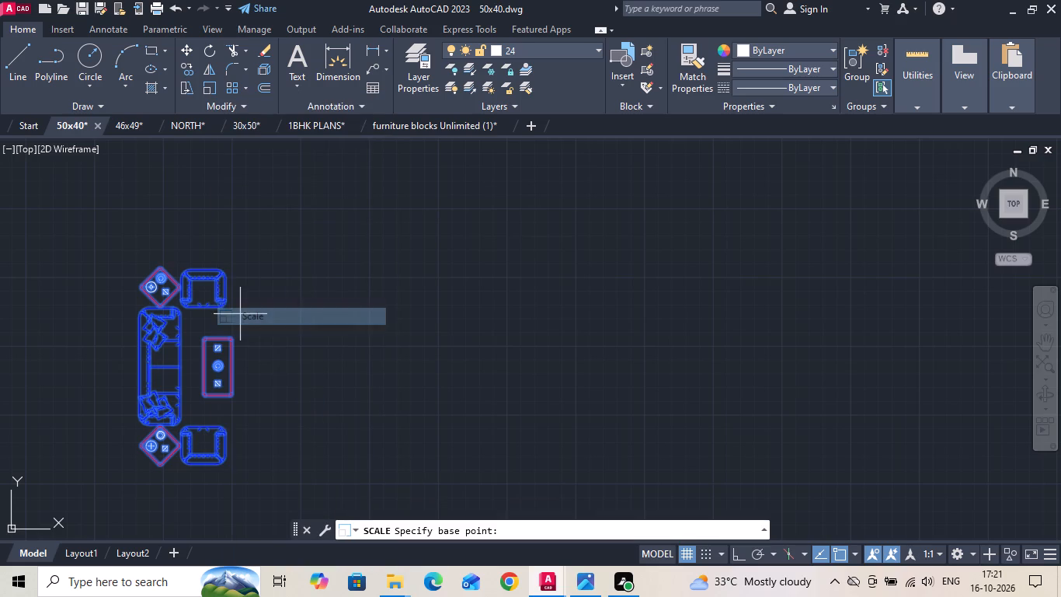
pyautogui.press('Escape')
# Rotate the blue sofa set with two armchairs by 180°, using ortho mode.
pyautogui.moveTo(237, 311); pyautogui.dragTo(224, 302)
pyautogui.click(172, 265)
pyautogui.rightClick(172, 265)
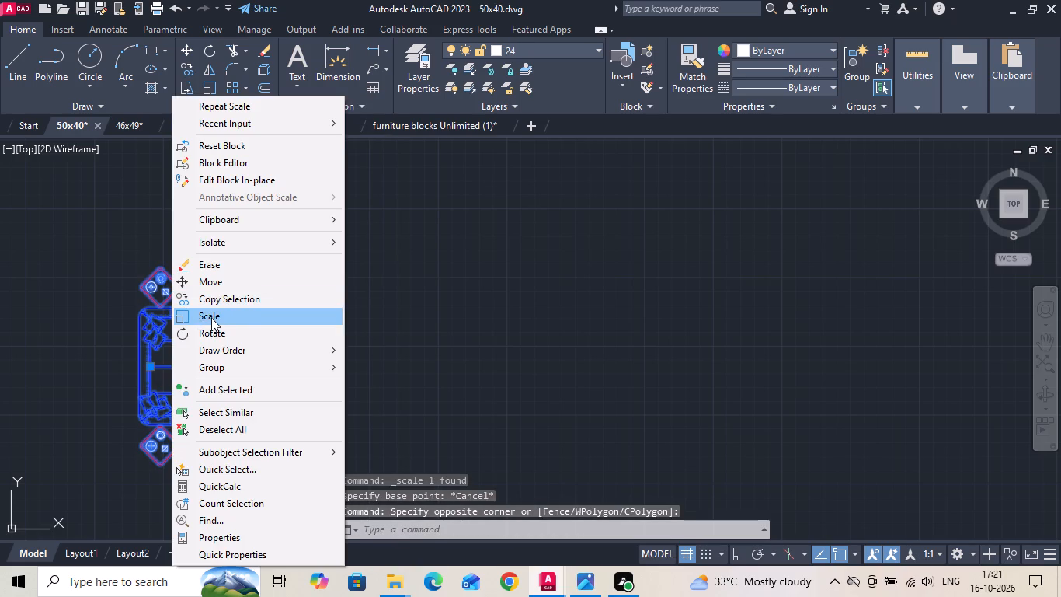
pyautogui.click(211, 336)
pyautogui.click(311, 251)
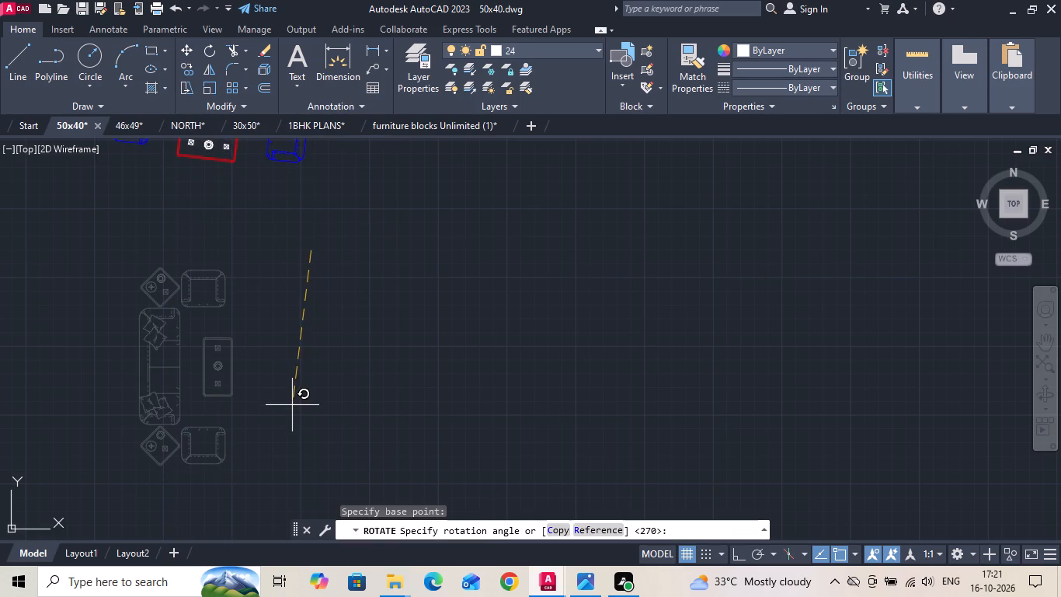
pyautogui.press('F8')
pyautogui.scroll(-2, 291, 405)
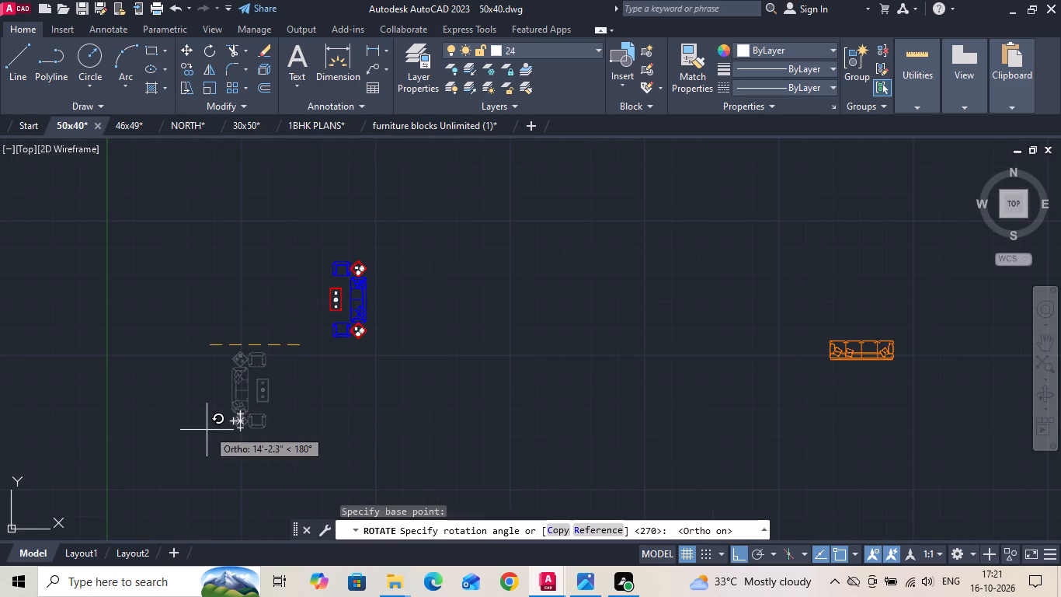
pyautogui.click(207, 430)
# Move the orange four-seat sofa into the ground floor plan, between the living room and dining labels, with ortho off.
pyautogui.scroll(4, 826, 324)
pyautogui.moveTo(844, 368); pyautogui.dragTo(334, 268, button='middle')
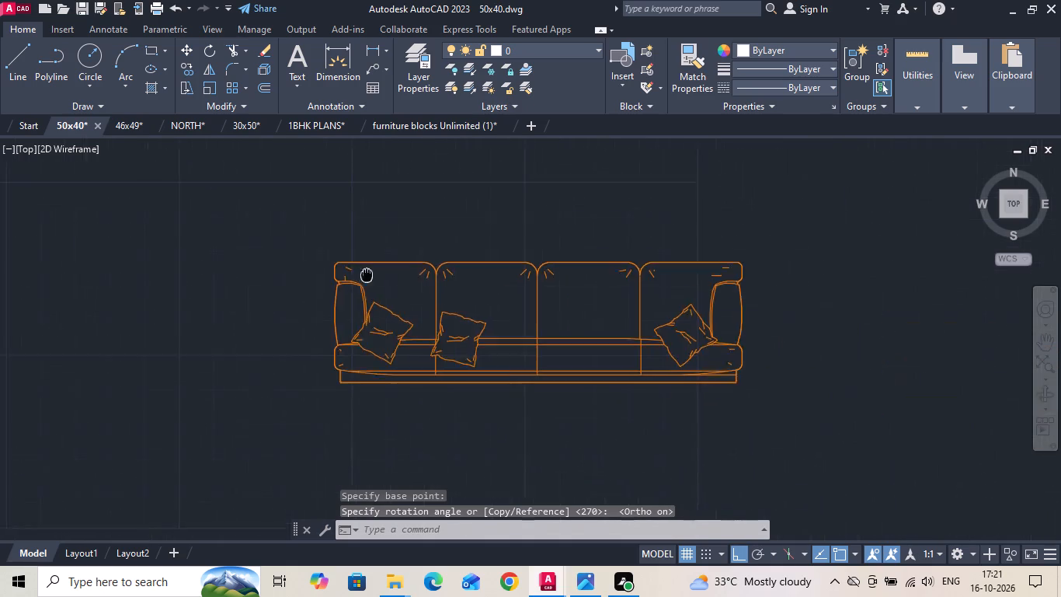
pyautogui.moveTo(334, 268); pyautogui.dragTo(211, 267, button='middle')
pyautogui.scroll(-2, 136, 292)
pyautogui.click(215, 302)
pyautogui.click(178, 282)
pyautogui.rightClick(177, 281)
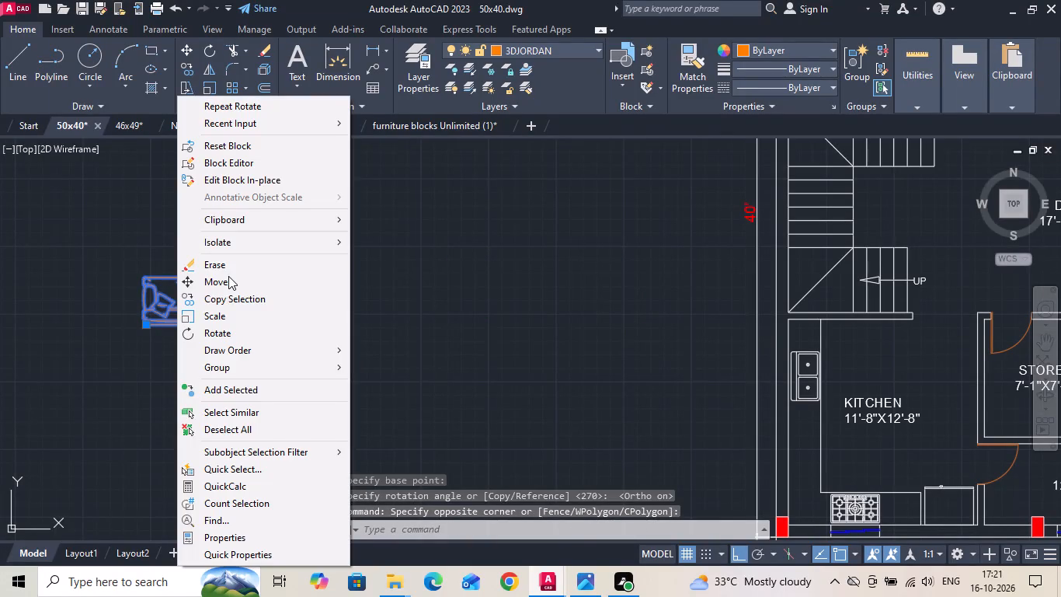
pyautogui.click(229, 280)
pyautogui.click(204, 302)
pyautogui.scroll(-2, 228, 351)
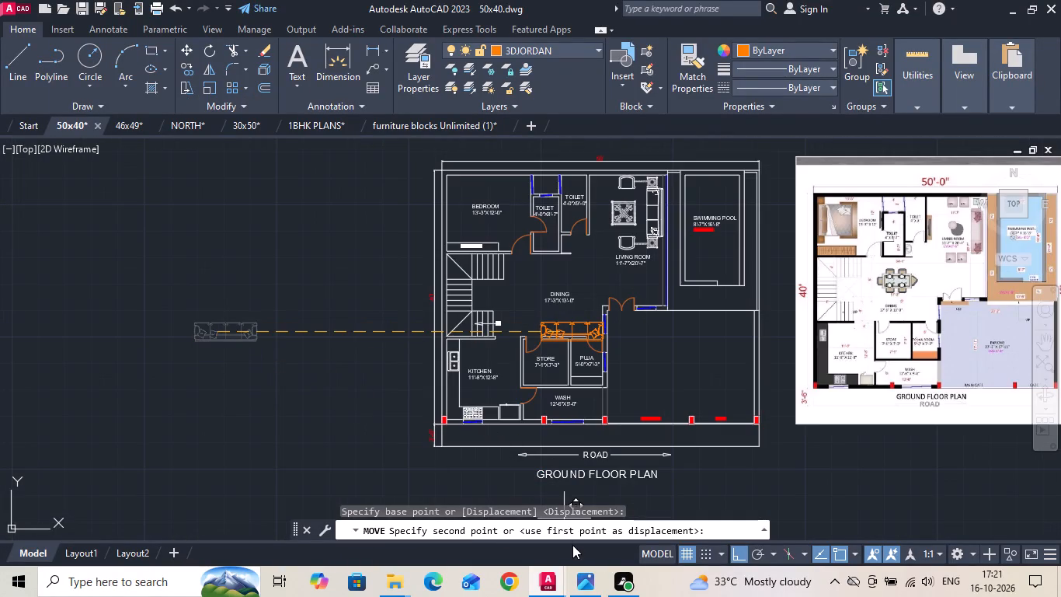
pyautogui.click(743, 553)
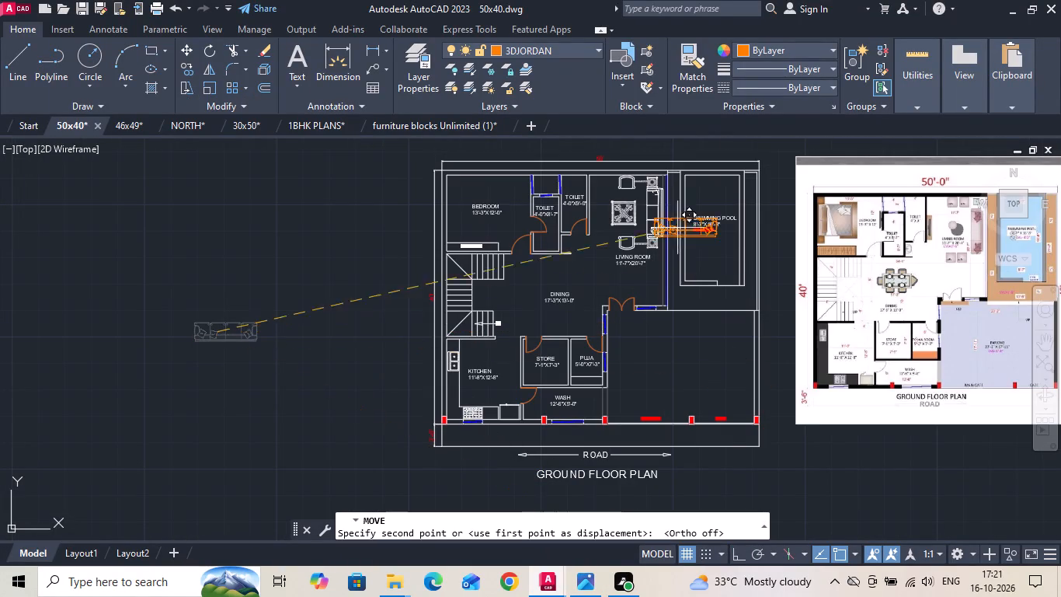
pyautogui.scroll(3, 663, 194)
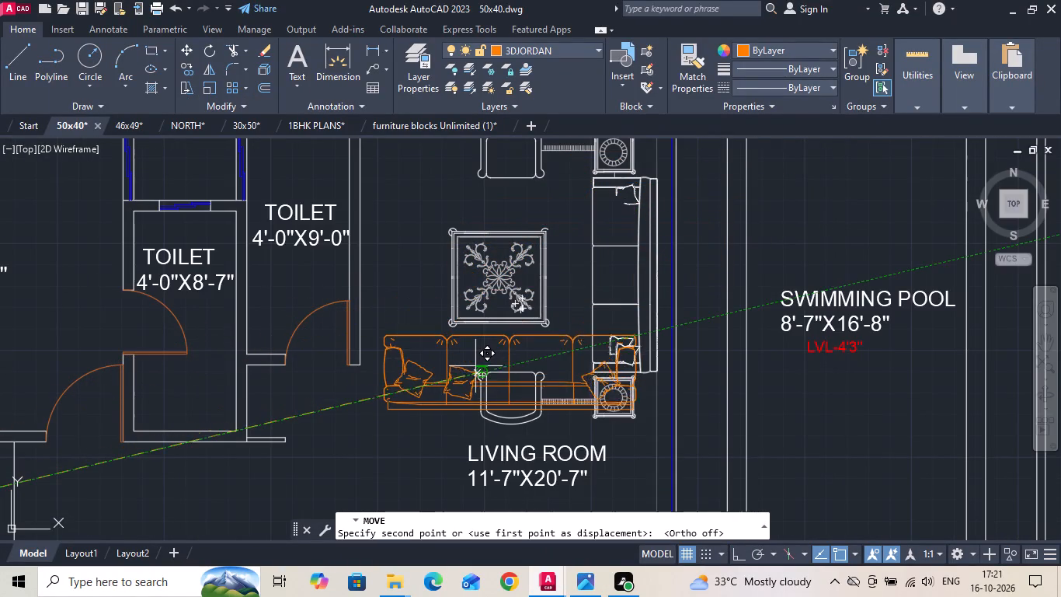
pyautogui.scroll(-1, 473, 365)
pyautogui.moveTo(445, 353); pyautogui.dragTo(461, 256, button='middle')
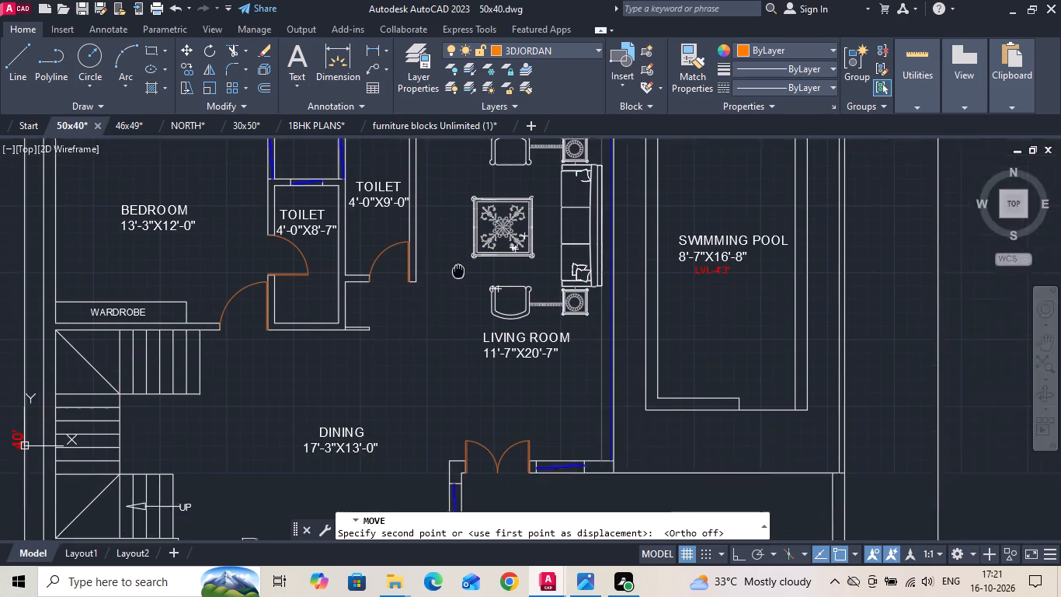
pyautogui.moveTo(461, 256); pyautogui.dragTo(462, 250, button='middle')
pyautogui.click(400, 390)
pyautogui.press('Escape')
# Erase the existing white sofa set, armchairs, side tables and centre table from the ground floor living room.
pyautogui.moveTo(593, 281); pyautogui.dragTo(563, 331, button='middle')
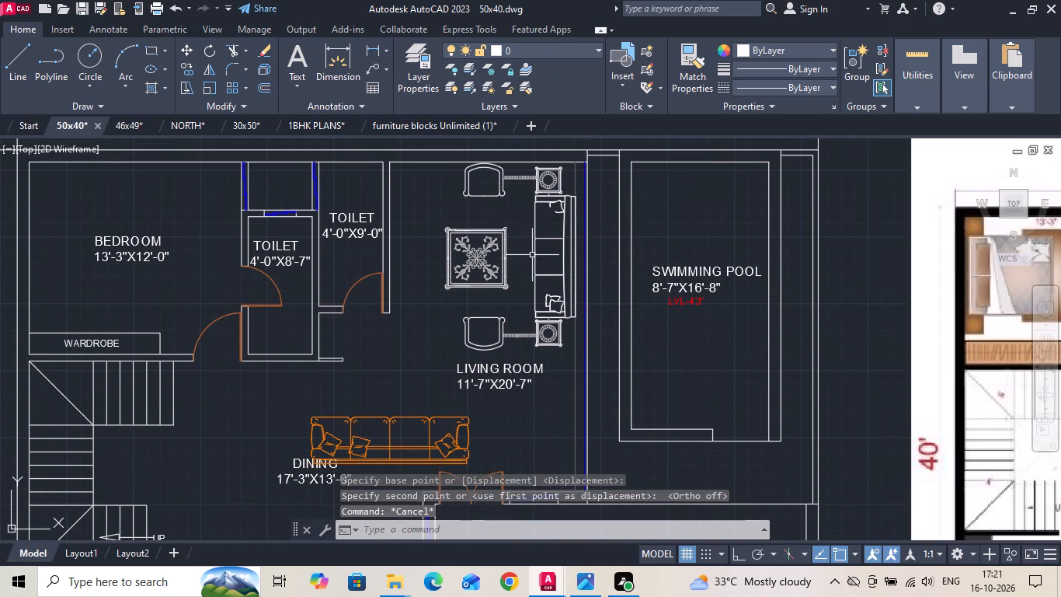
pyautogui.moveTo(447, 156); pyautogui.dragTo(455, 180)
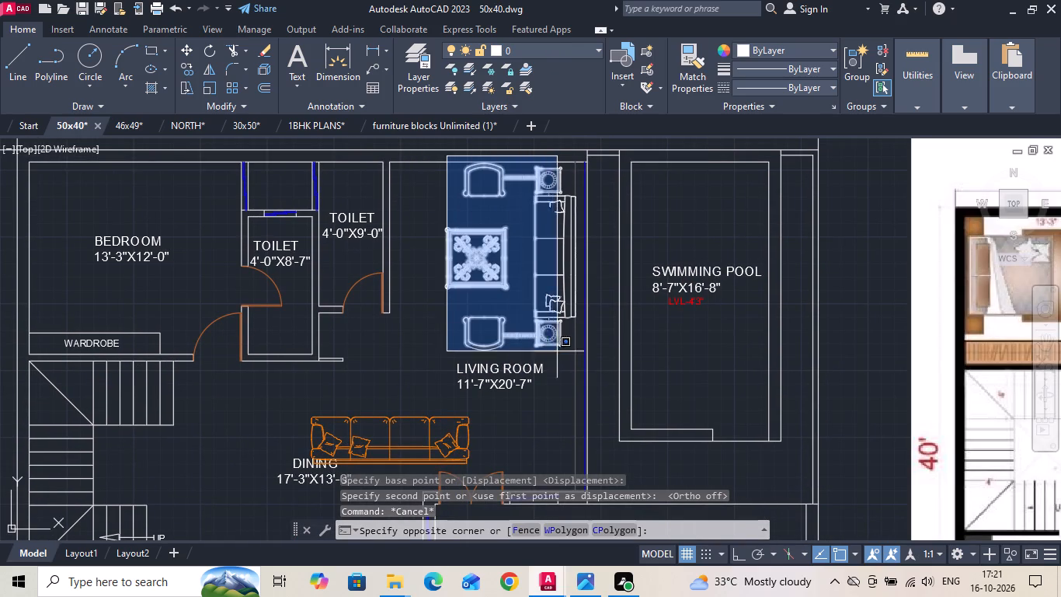
pyautogui.click(586, 369)
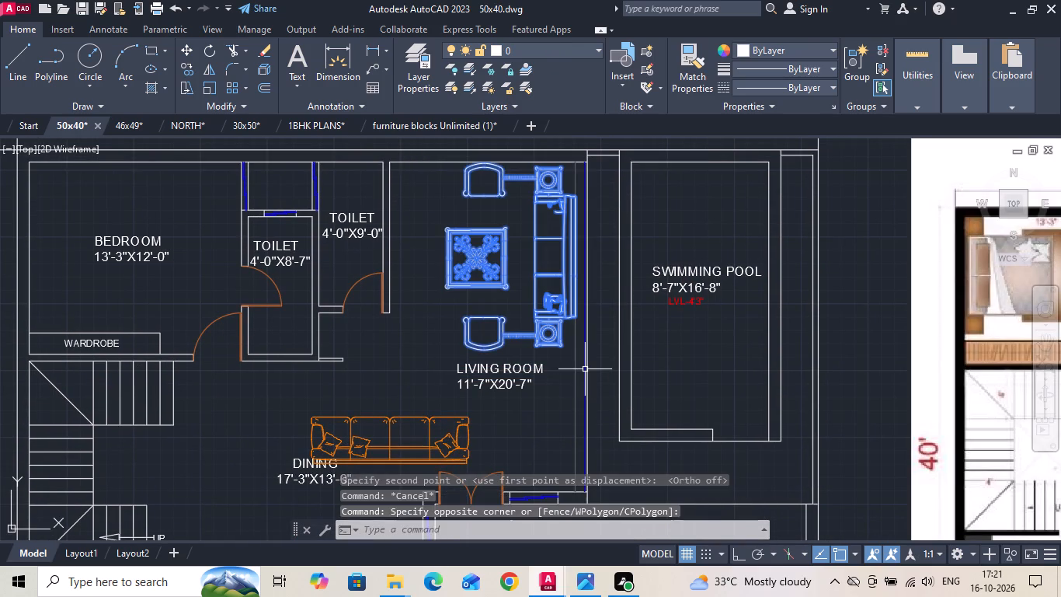
pyautogui.press('Delete')
pyautogui.moveTo(448, 329); pyautogui.dragTo(444, 306)
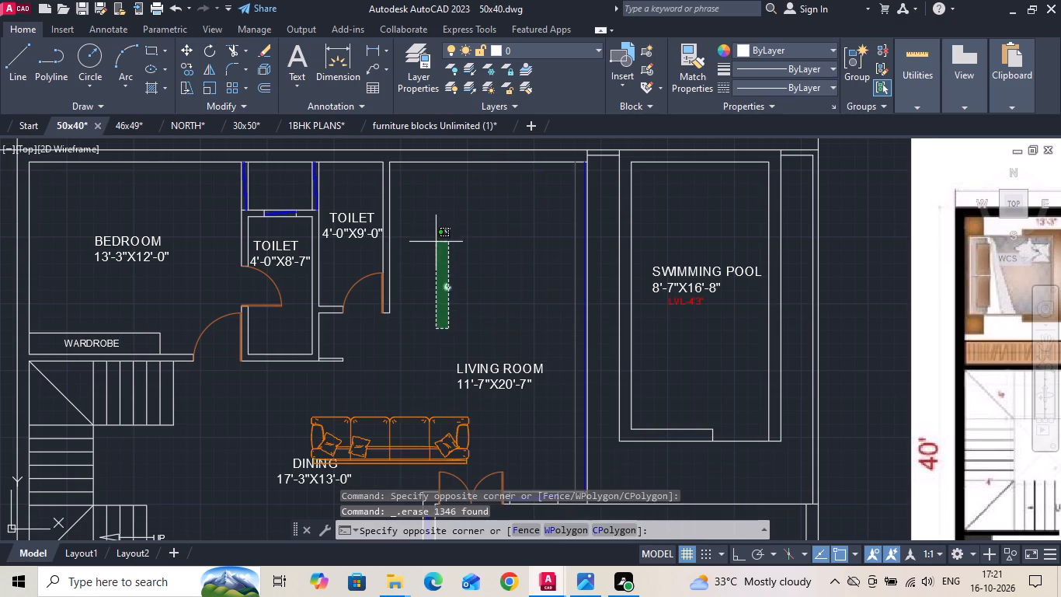
pyautogui.click(445, 201)
pyautogui.press('Delete')
# Rotate the orange four-seat sofa by 90° so it stands vertically beside the living room's pool-side wall, using ortho mode.
pyautogui.moveTo(413, 407); pyautogui.dragTo(398, 434)
pyautogui.click(397, 435)
pyautogui.rightClick(397, 435)
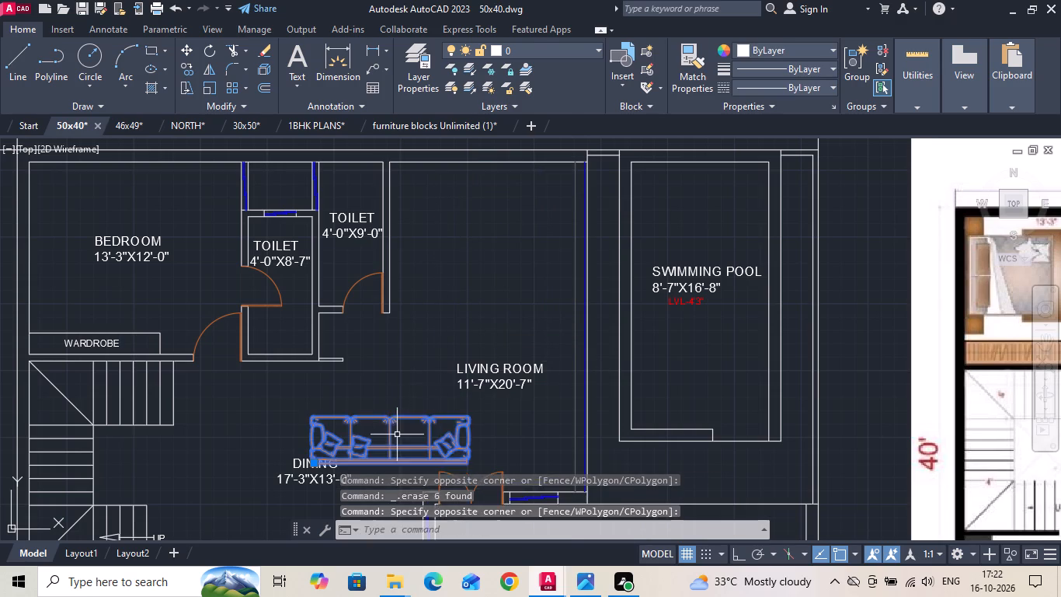
pyautogui.click(446, 330)
pyautogui.click(447, 309)
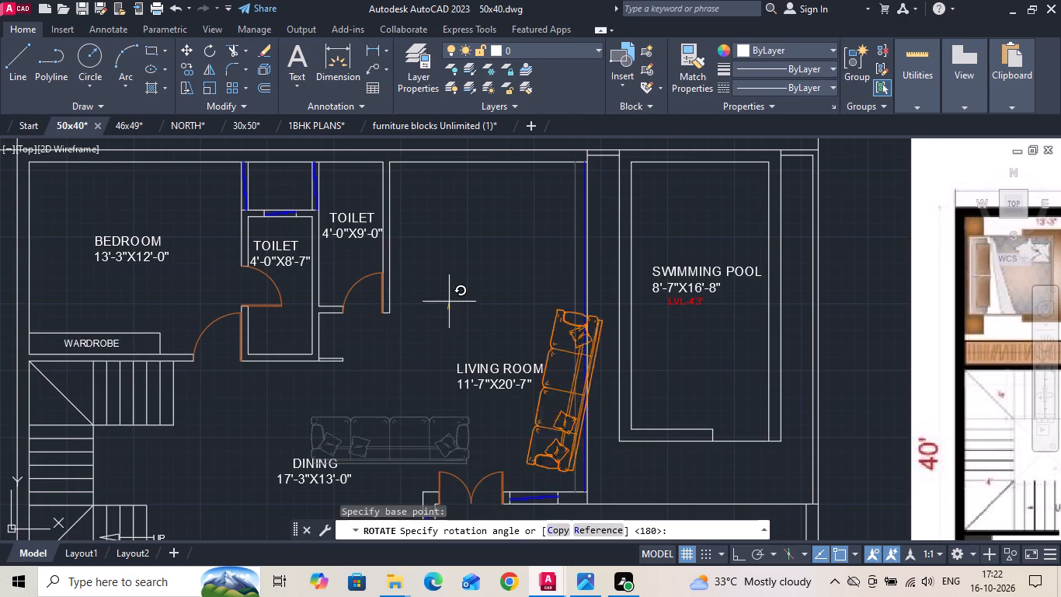
pyautogui.press('F8')
pyautogui.click(447, 279)
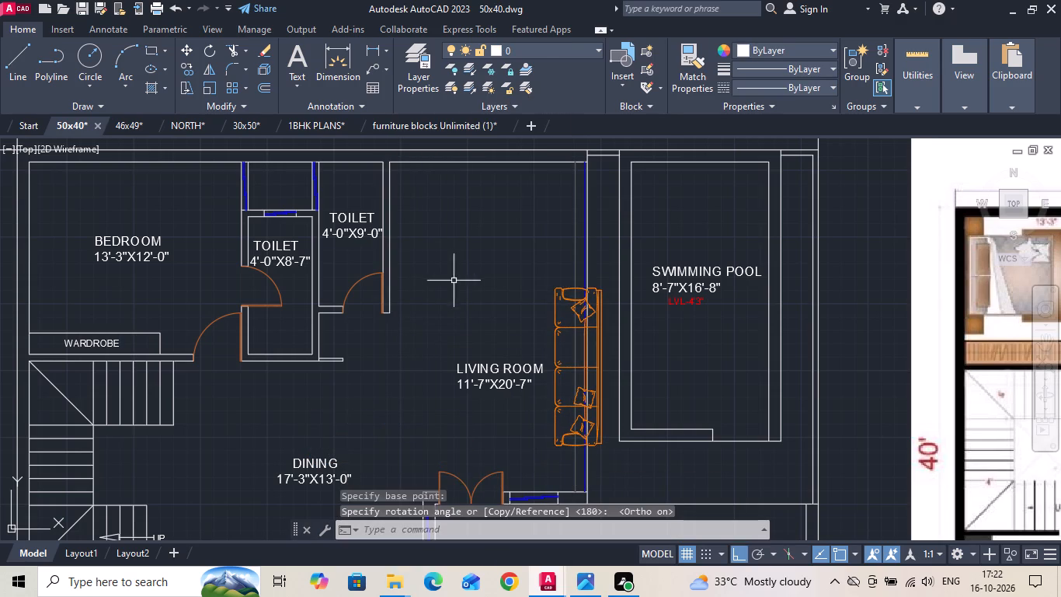
# Move the vertical orange sofa towards the back of the living room, and about 1'-8" inward against the pool-side wall.
pyautogui.moveTo(549, 302); pyautogui.dragTo(552, 311)
pyautogui.click(555, 326)
pyautogui.click(557, 341)
pyautogui.rightClick(557, 341)
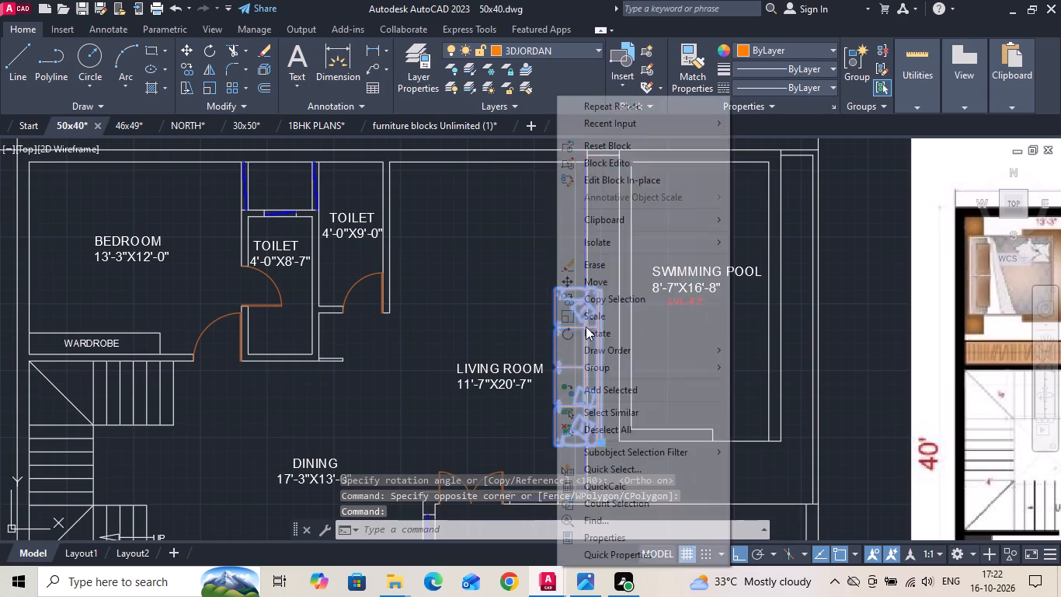
pyautogui.click(606, 284)
pyautogui.click(603, 361)
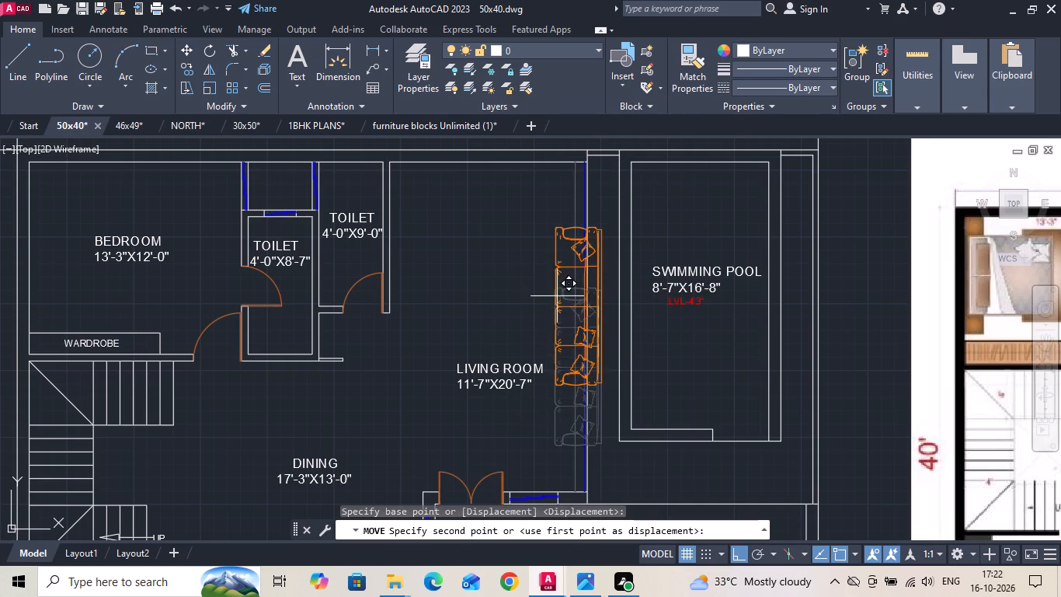
pyautogui.click(553, 276)
pyautogui.click(553, 252)
pyautogui.rightClick(554, 243)
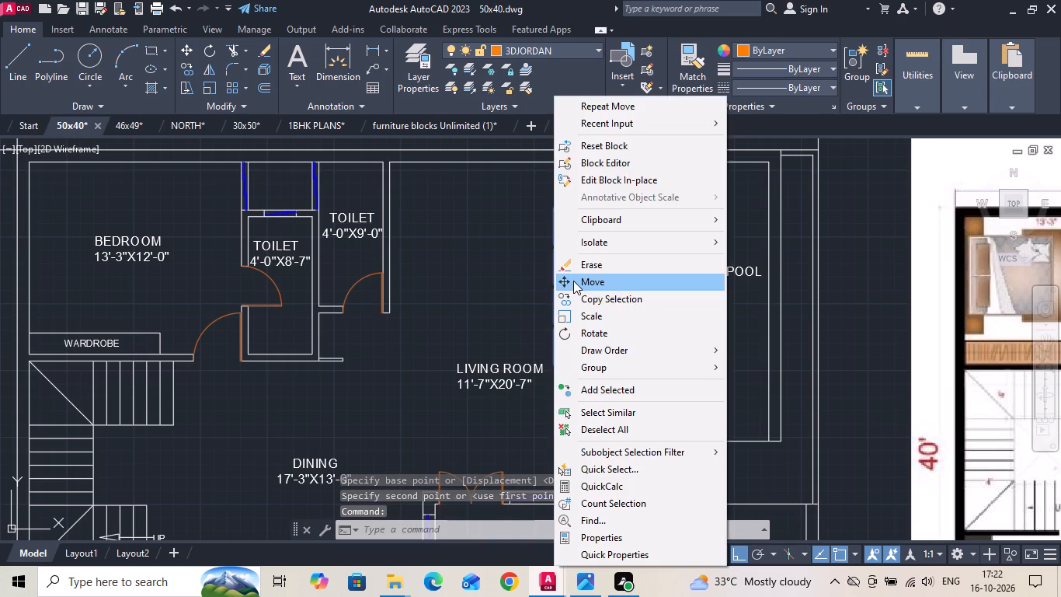
pyautogui.click(575, 280)
pyautogui.click(683, 355)
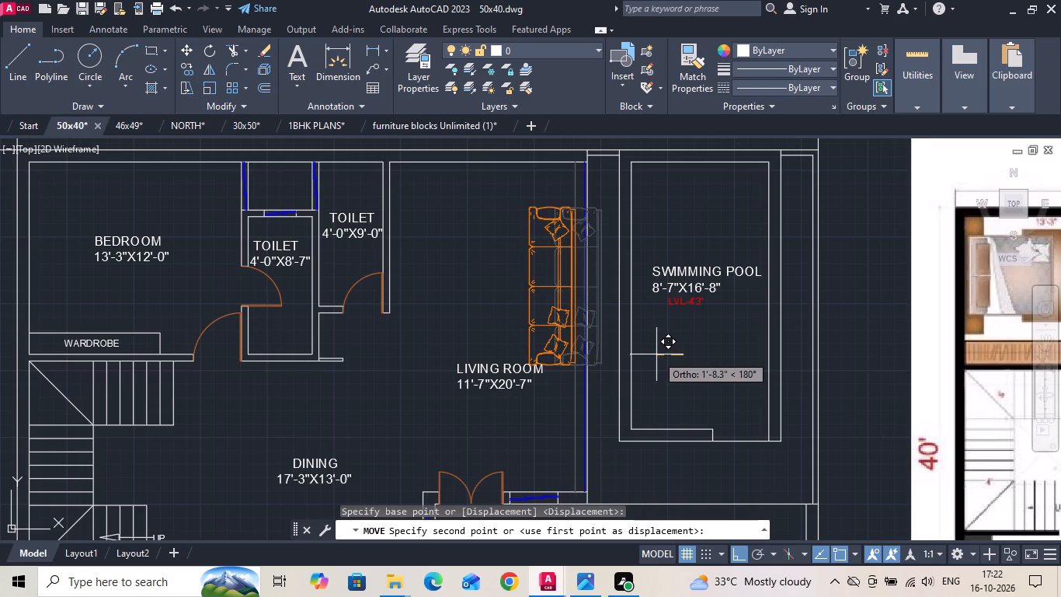
pyautogui.click(656, 354)
# Save the 50x40 drawing.
pyautogui.hotkey('ctrl', 's')
# Check the reference image's living room layout, and look through the sofa sections of the furniture blocks Unlimited (1) drawing for matching seating.
pyautogui.scroll(-3, 496, 356)
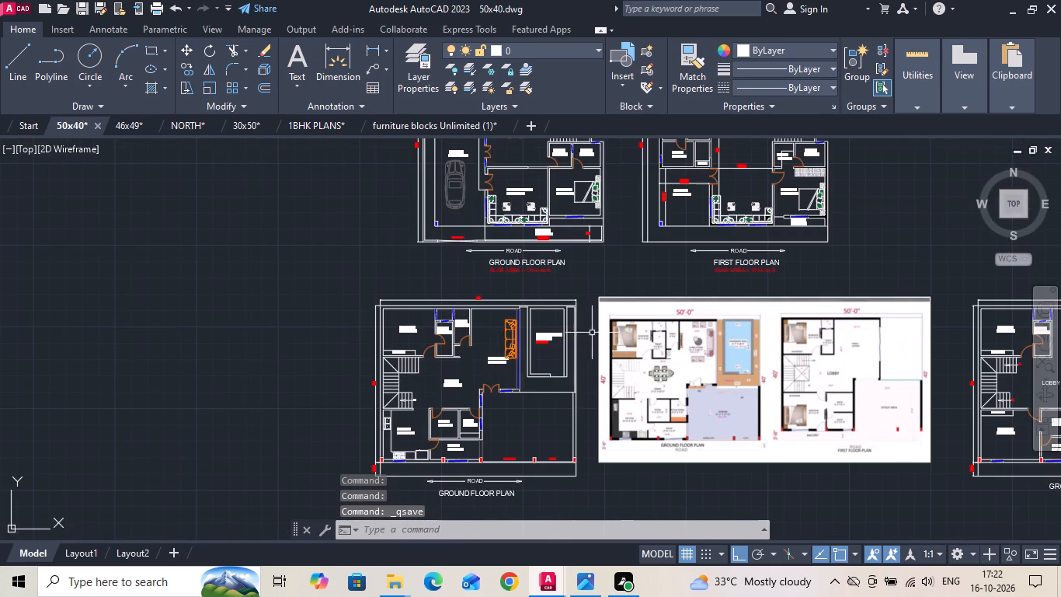
pyautogui.scroll(2, 822, 321)
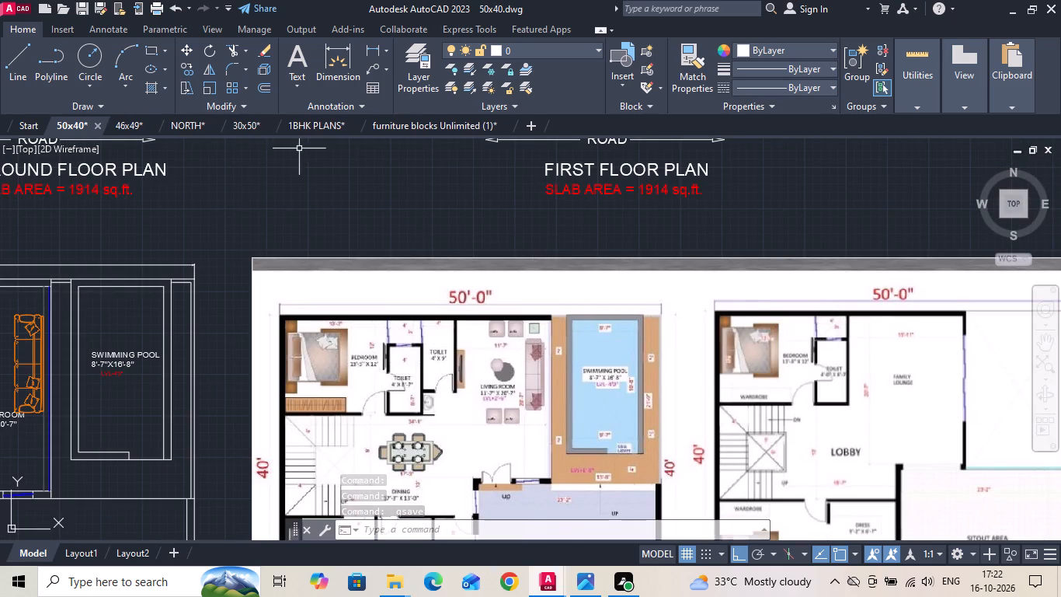
pyautogui.click(418, 126)
pyautogui.scroll(1, 722, 339)
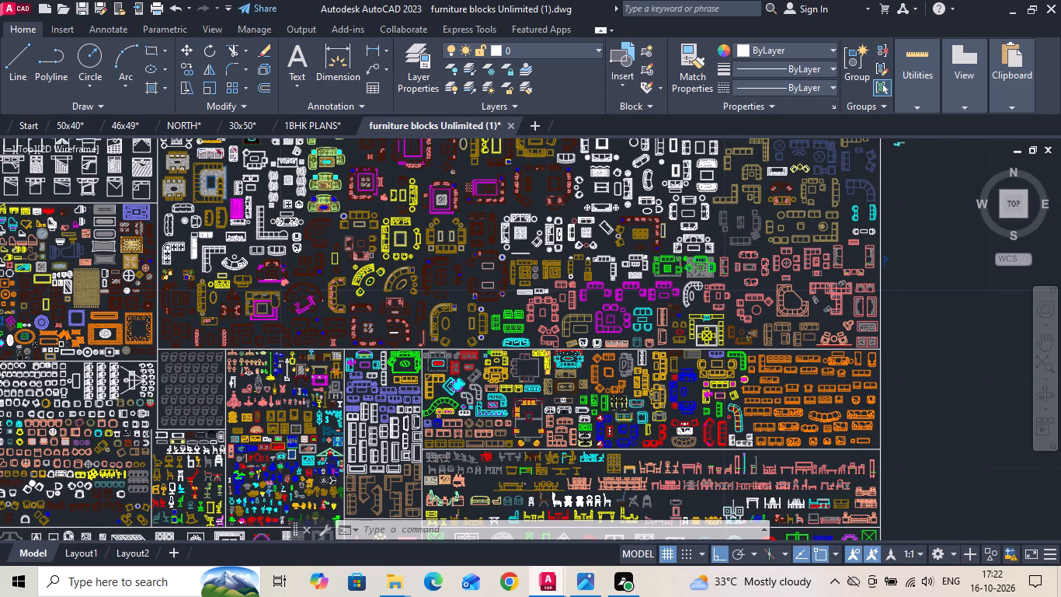
pyautogui.scroll(1, 722, 339)
pyautogui.moveTo(790, 326); pyautogui.dragTo(766, 365, button='middle')
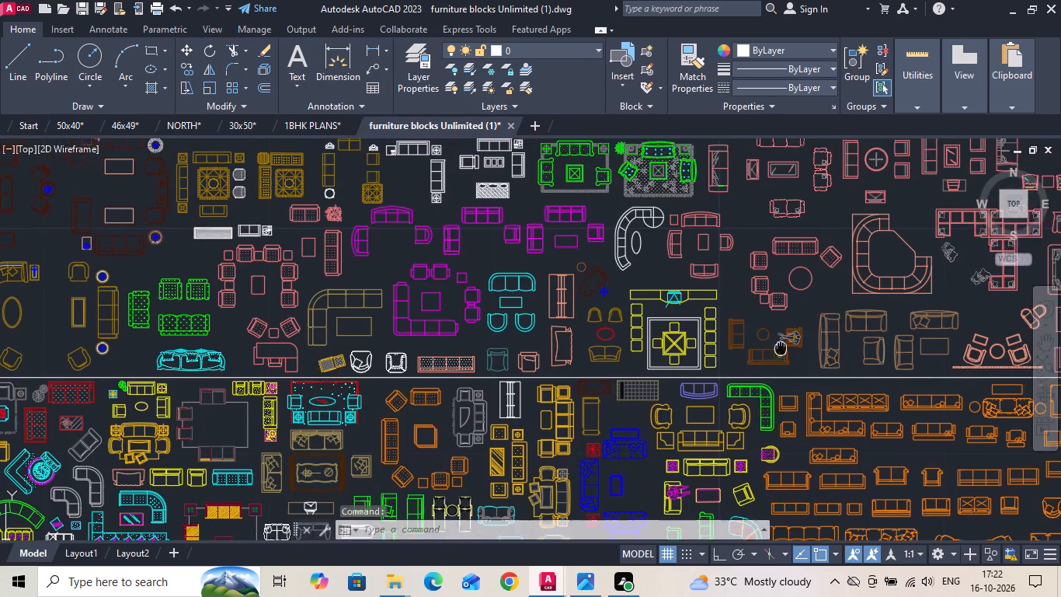
pyautogui.moveTo(766, 365); pyautogui.dragTo(677, 456, button='middle')
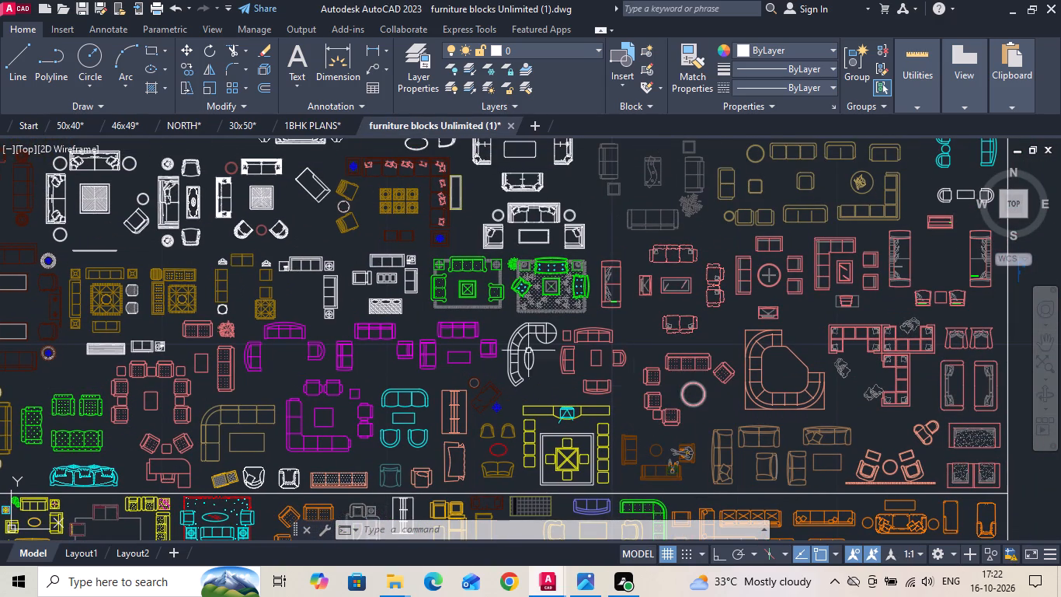
pyautogui.scroll(-2, 504, 400)
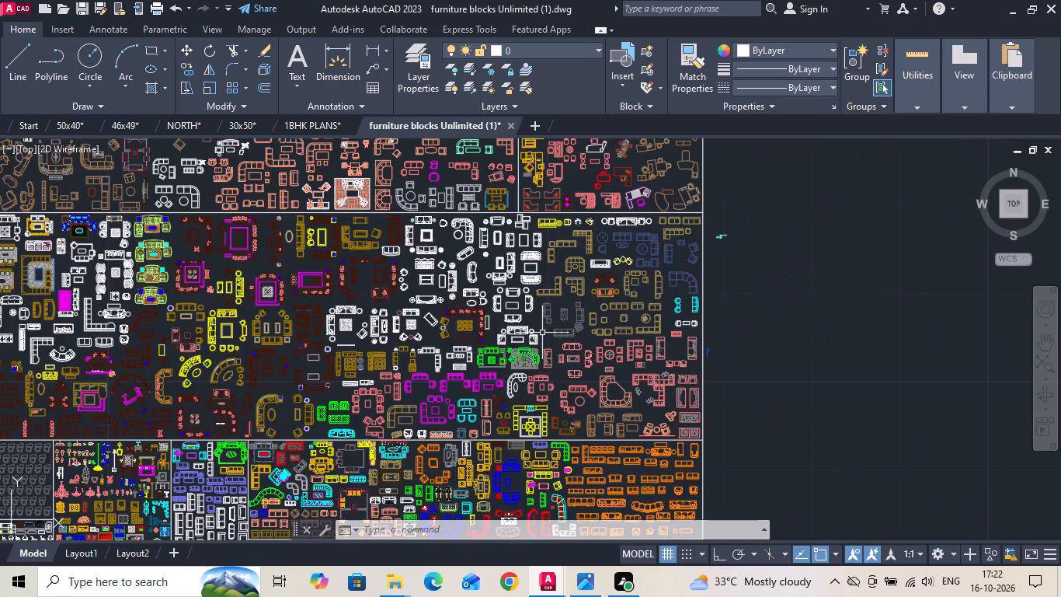
pyautogui.scroll(2, 619, 250)
pyautogui.scroll(-1, 622, 355)
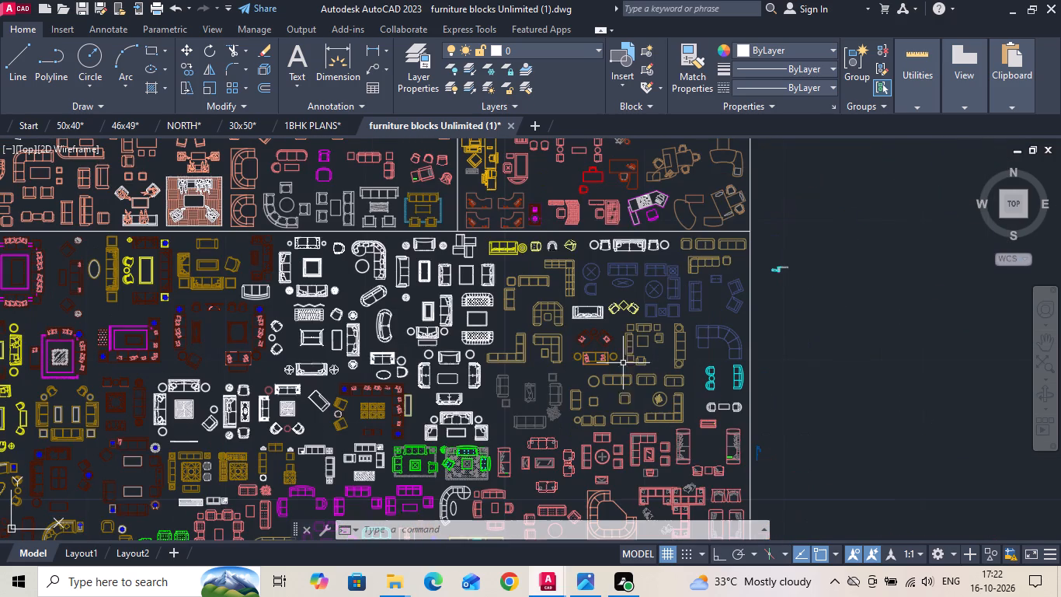
pyautogui.moveTo(506, 203); pyautogui.dragTo(519, 316, button='middle')
pyautogui.scroll(3, 403, 278)
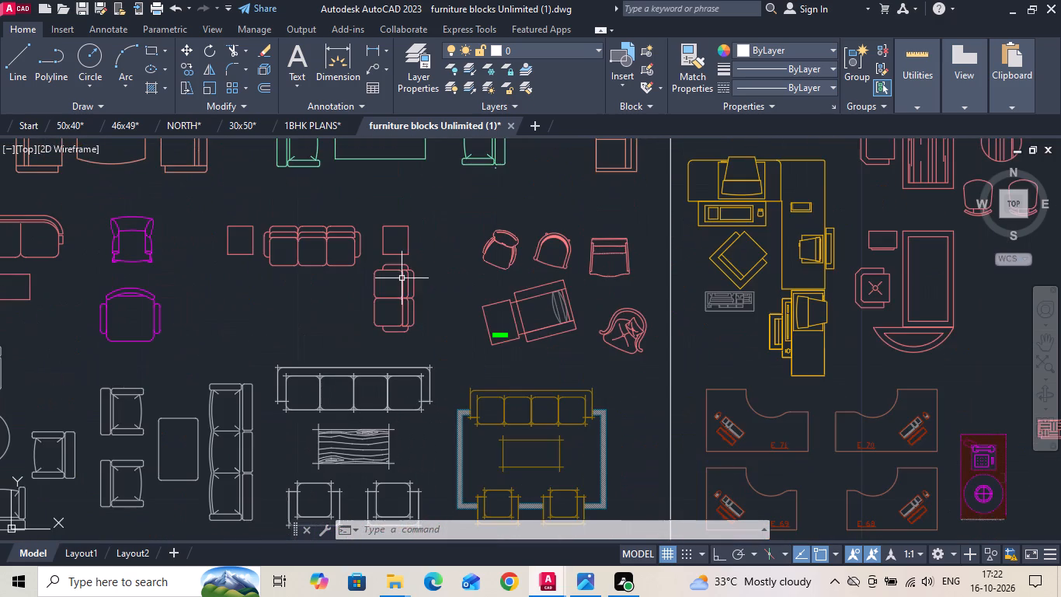
pyautogui.scroll(-2, 563, 330)
pyautogui.scroll(-1, 336, 425)
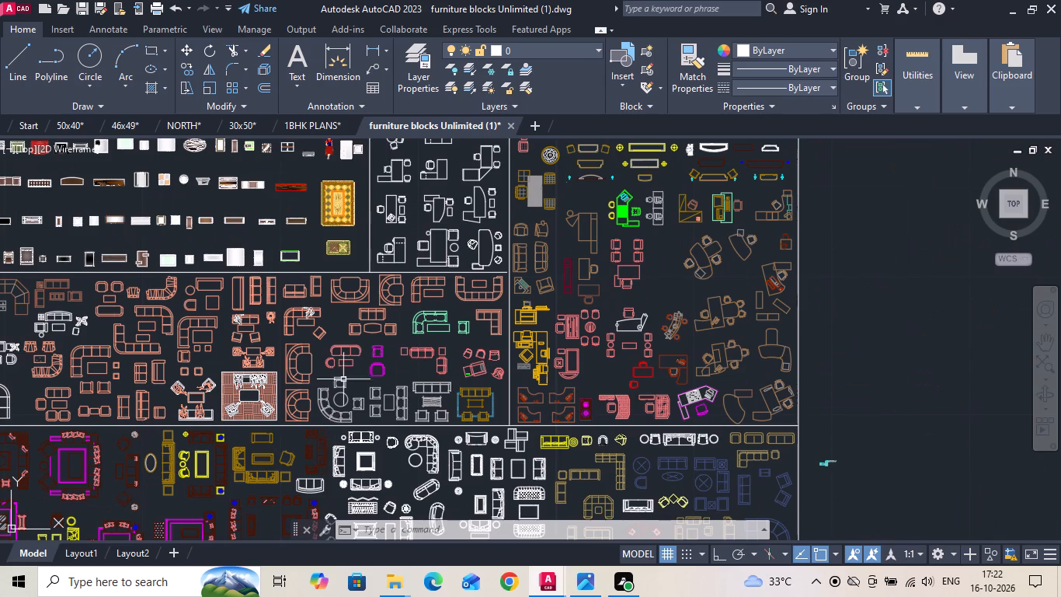
pyautogui.scroll(2, 558, 263)
pyautogui.scroll(-3, 610, 316)
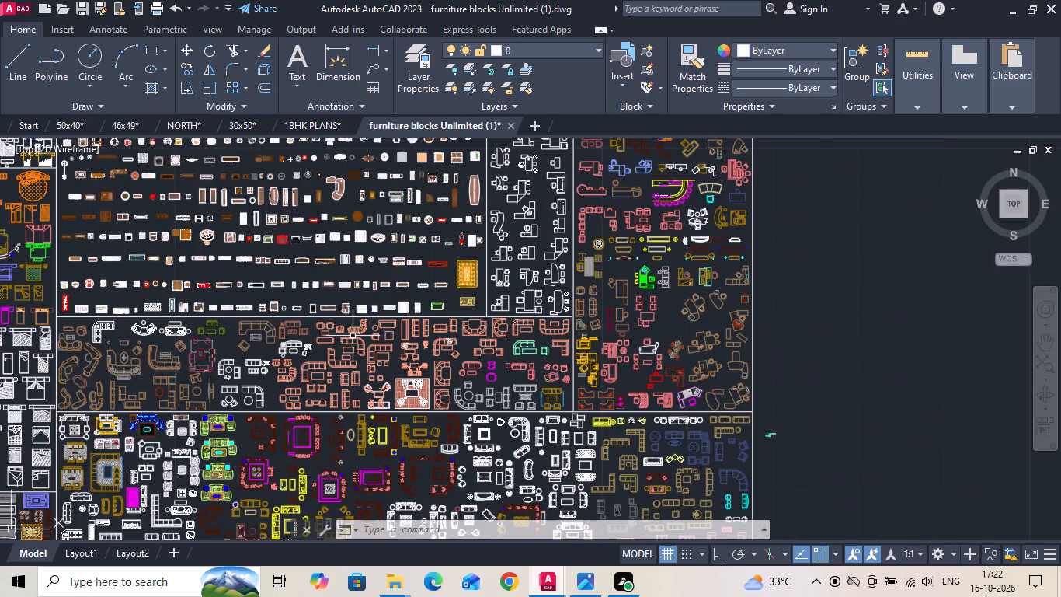
pyautogui.scroll(3, 351, 336)
pyautogui.scroll(-1, 492, 265)
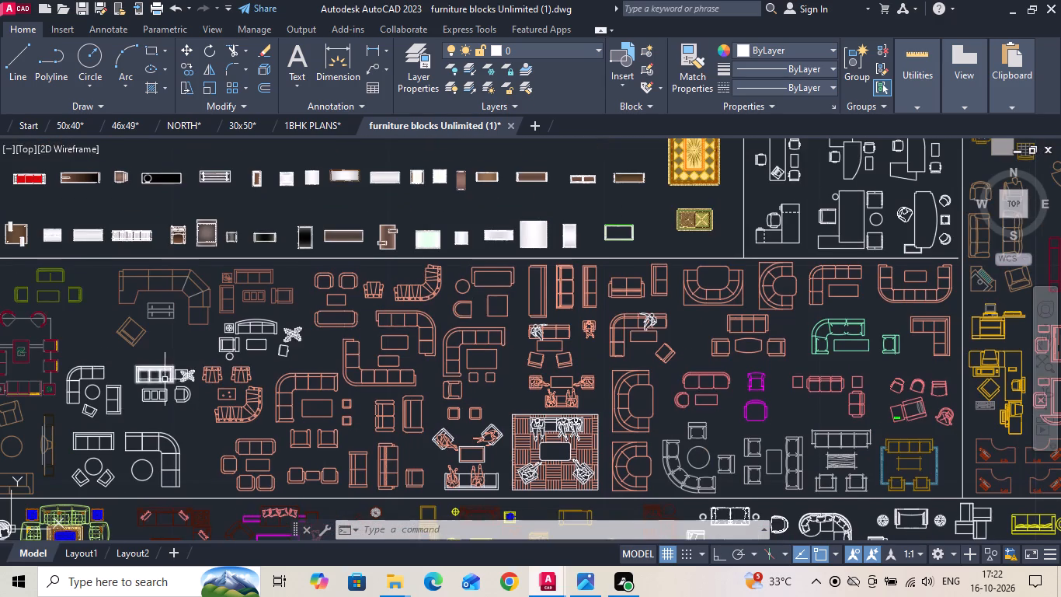
pyautogui.moveTo(173, 365); pyautogui.dragTo(311, 275, button='middle')
pyautogui.scroll(-1, 322, 294)
pyautogui.scroll(2, 147, 255)
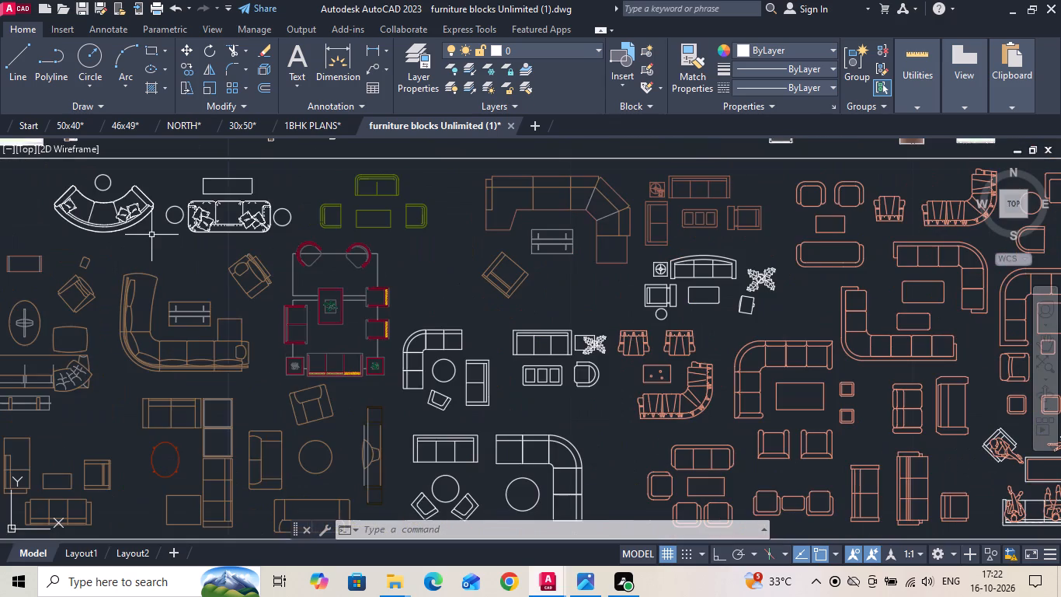
pyautogui.scroll(-1, 296, 260)
pyautogui.moveTo(113, 331); pyautogui.dragTo(315, 320, button='middle')
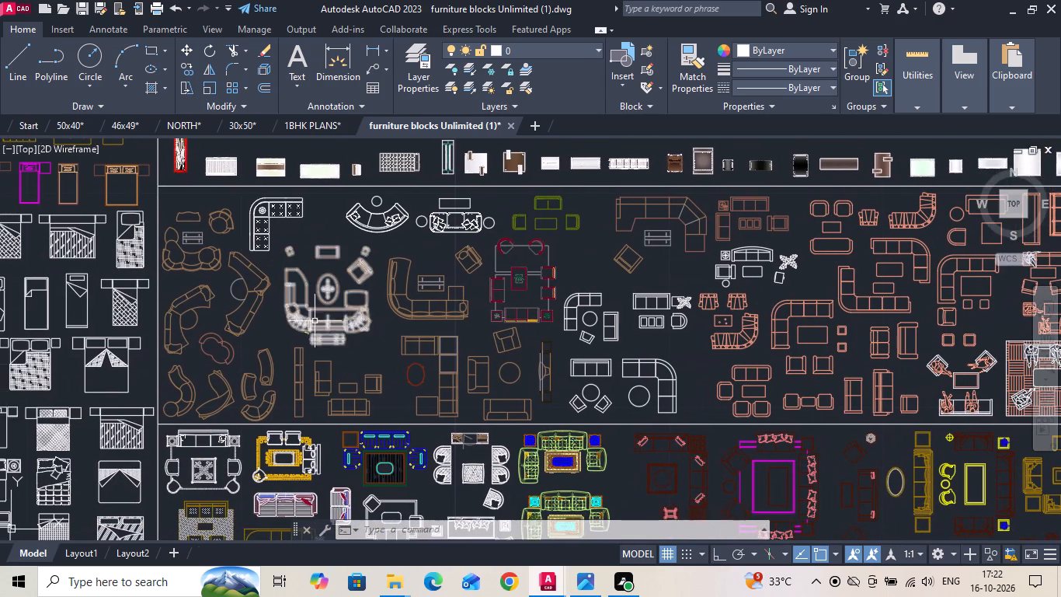
pyautogui.moveTo(260, 411); pyautogui.dragTo(245, 226, button='middle')
pyautogui.moveTo(289, 423); pyautogui.dragTo(260, 288, button='middle')
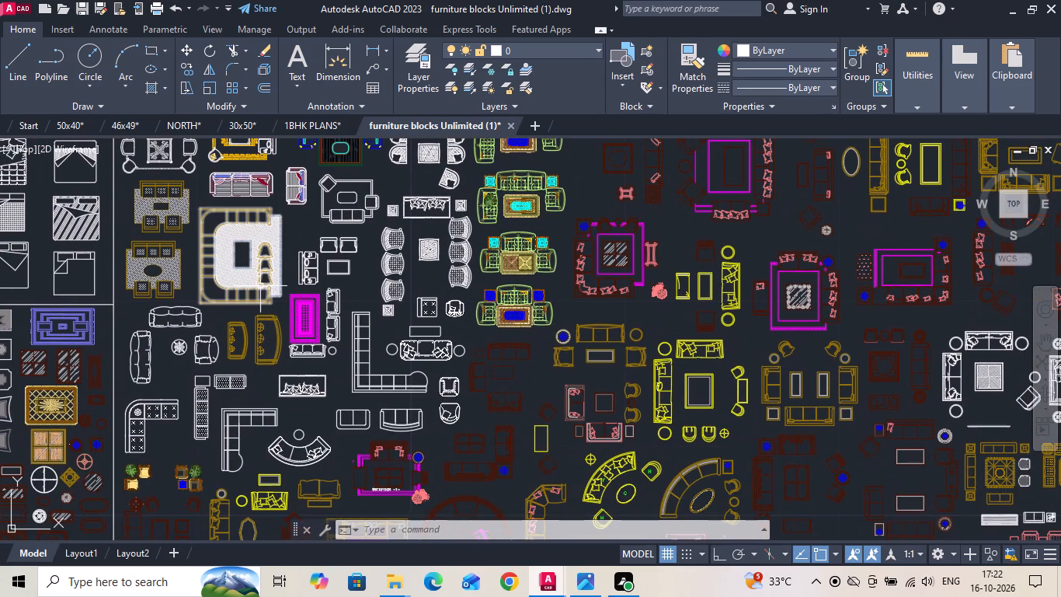
pyautogui.moveTo(364, 442); pyautogui.dragTo(312, 337, button='middle')
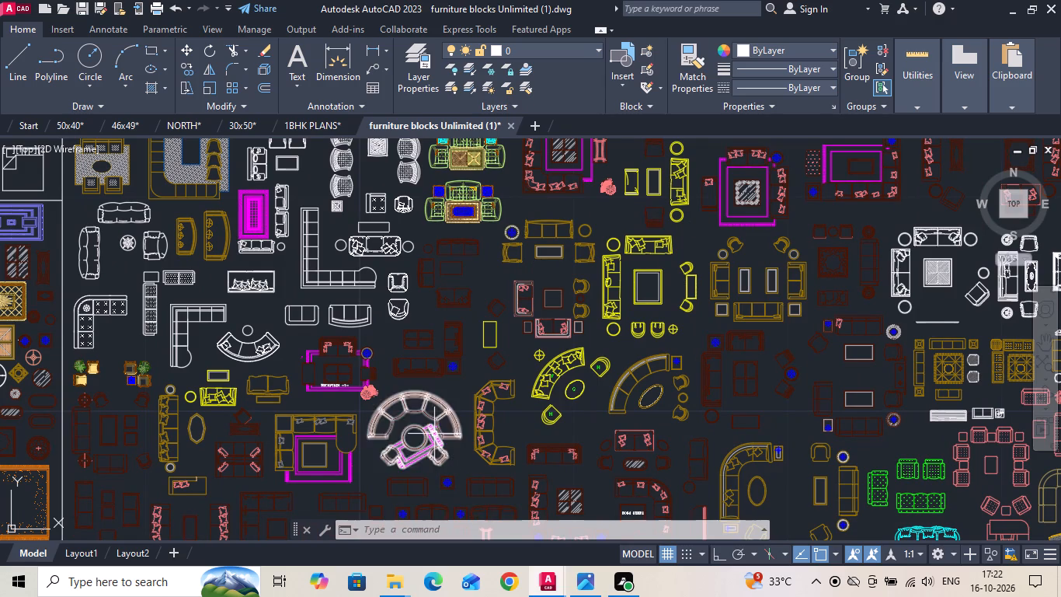
pyautogui.moveTo(426, 427); pyautogui.dragTo(387, 272, button='middle')
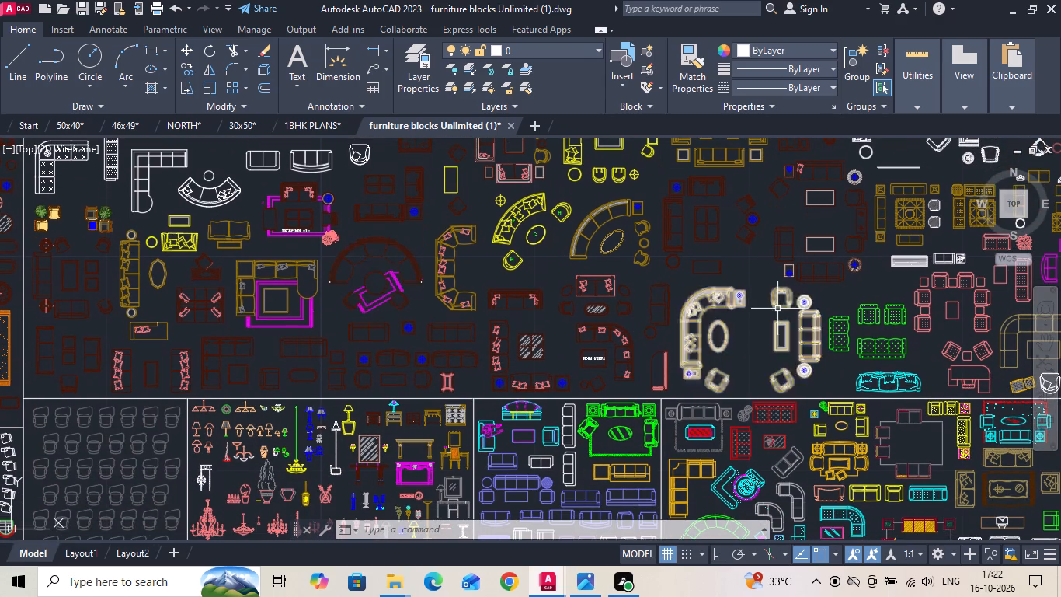
pyautogui.scroll(2, 780, 316)
pyautogui.moveTo(766, 323); pyautogui.dragTo(298, 366, button='middle')
pyautogui.scroll(-1, 298, 366)
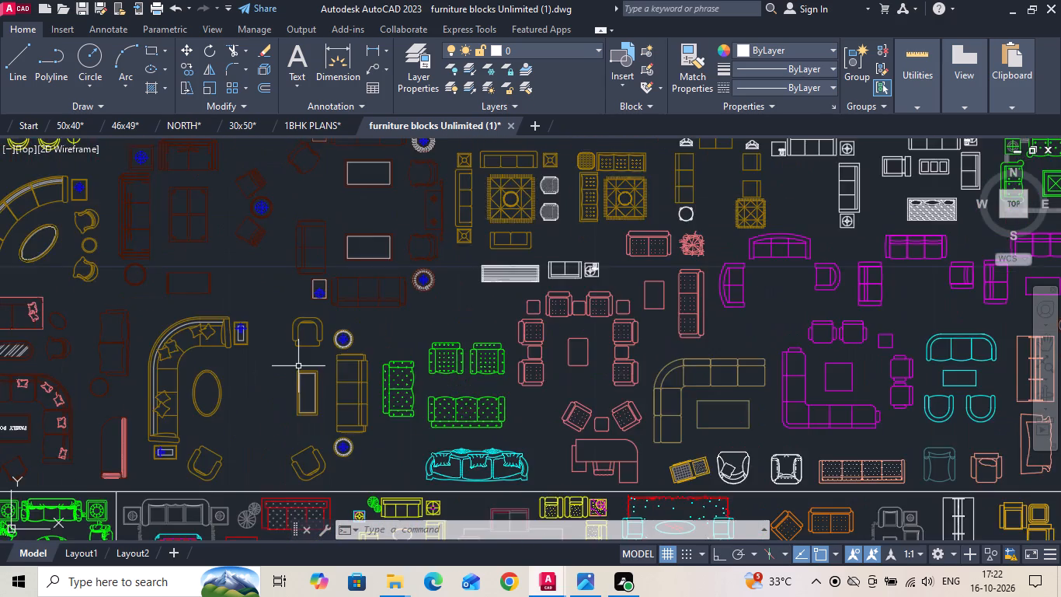
pyautogui.scroll(-1, 298, 366)
pyautogui.moveTo(617, 375); pyautogui.dragTo(301, 462, button='middle')
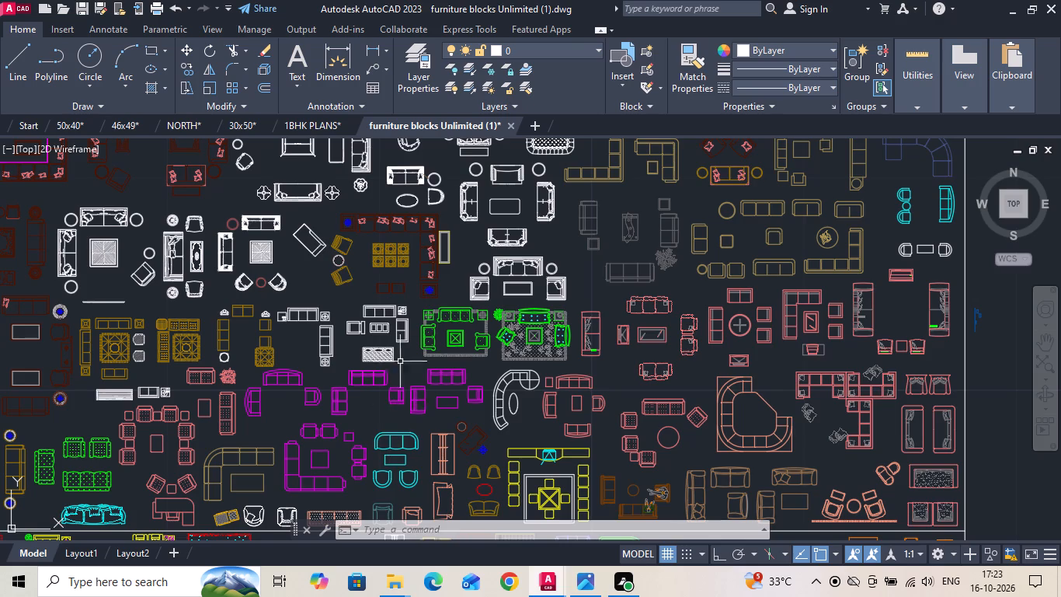
pyautogui.moveTo(393, 314); pyautogui.dragTo(360, 491, button='middle')
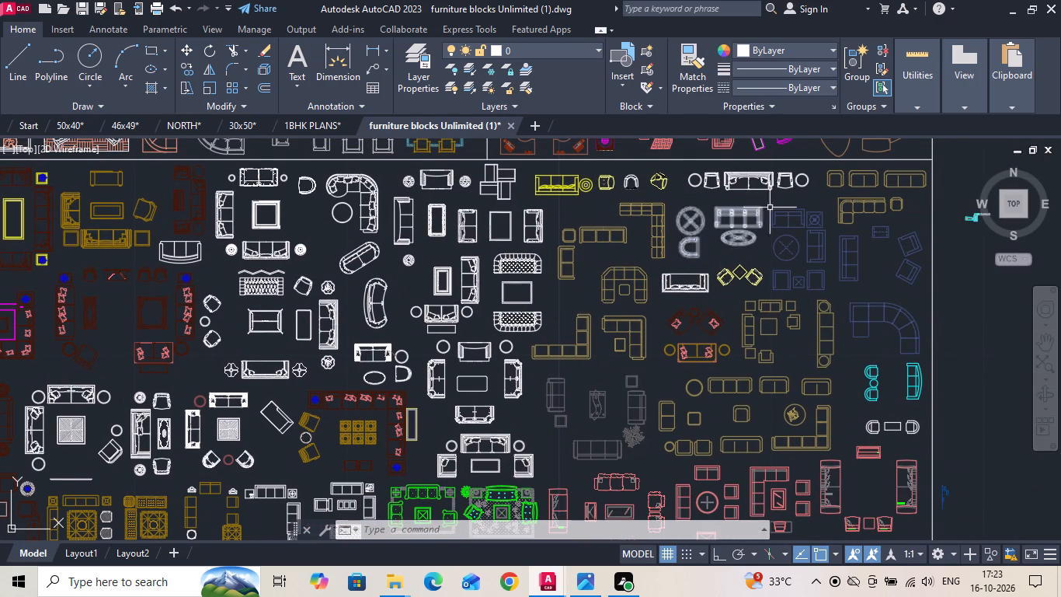
pyautogui.scroll(2, 774, 188)
pyautogui.scroll(-1, 498, 281)
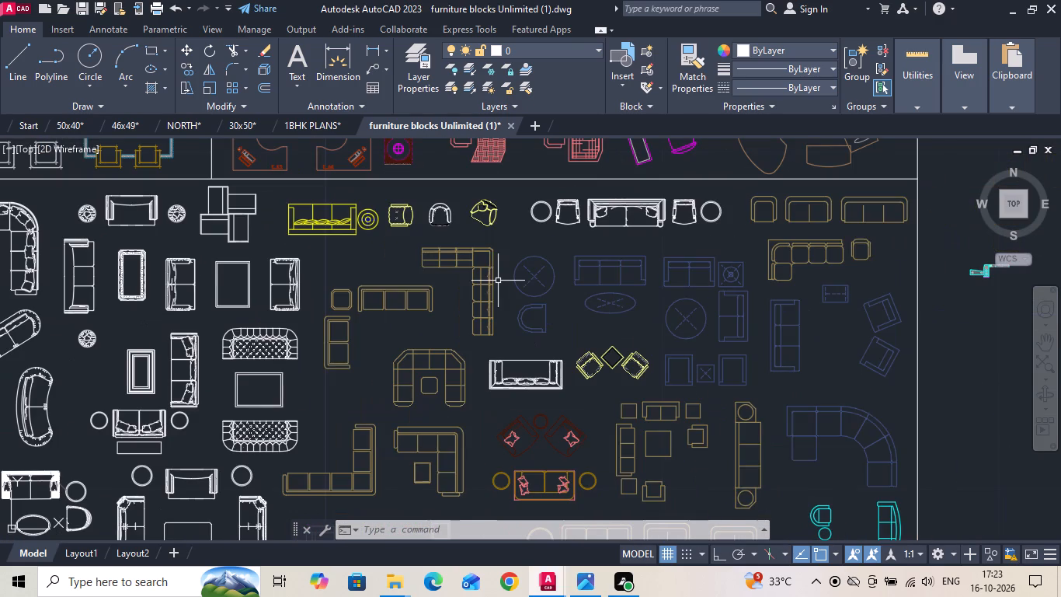
pyautogui.moveTo(545, 303); pyautogui.dragTo(521, 431, button='middle')
pyautogui.scroll(-3, 521, 431)
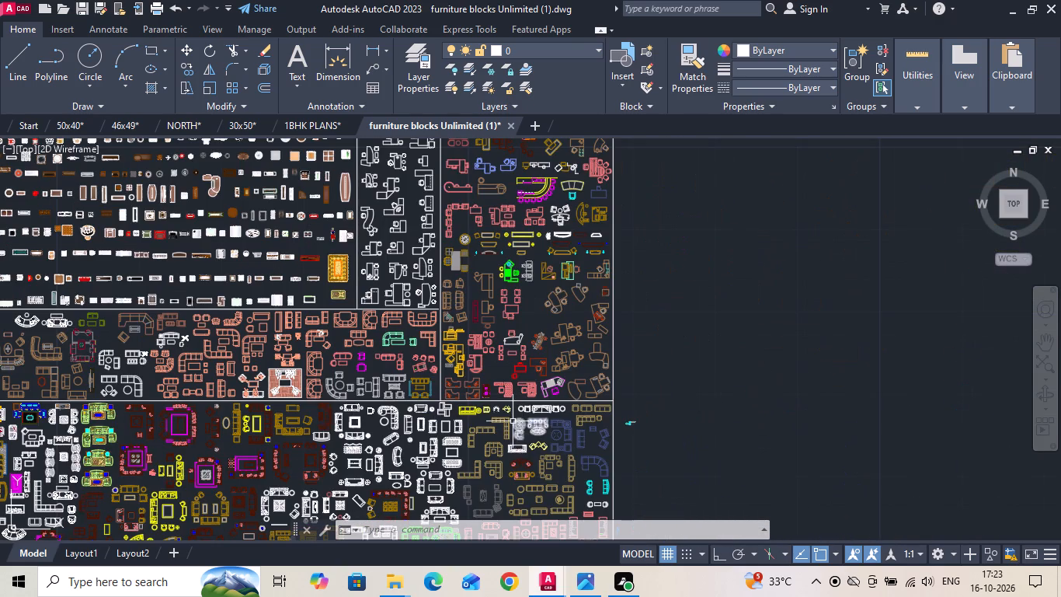
pyautogui.moveTo(551, 477); pyautogui.dragTo(533, 362, button='middle')
pyautogui.scroll(2, 527, 412)
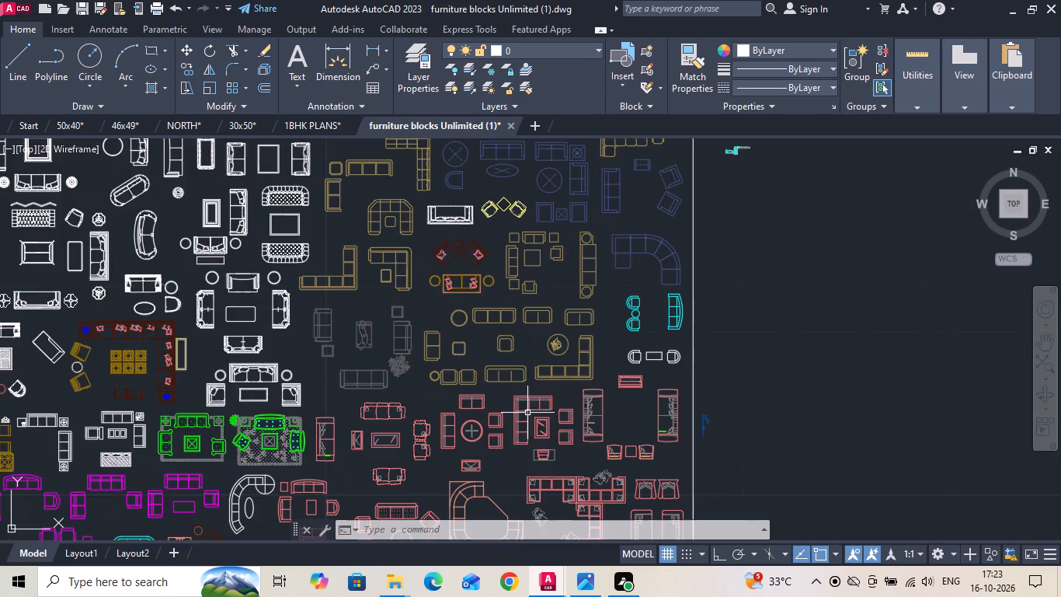
pyautogui.scroll(2, 650, 466)
pyautogui.scroll(-2, 631, 259)
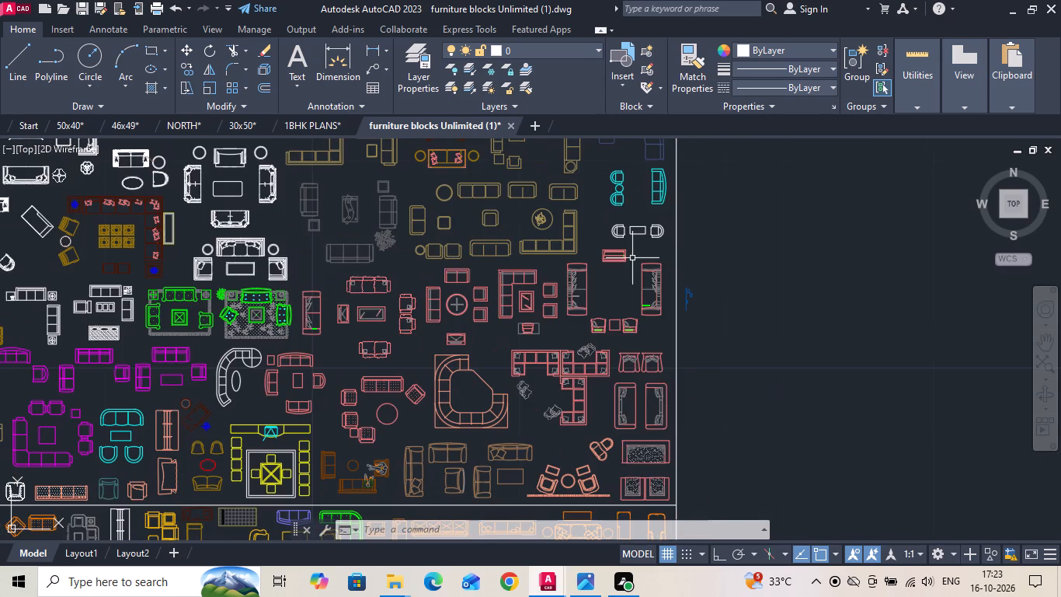
pyautogui.scroll(1, 517, 403)
pyautogui.moveTo(516, 403); pyautogui.dragTo(645, 355, button='middle')
pyautogui.scroll(-1, 720, 354)
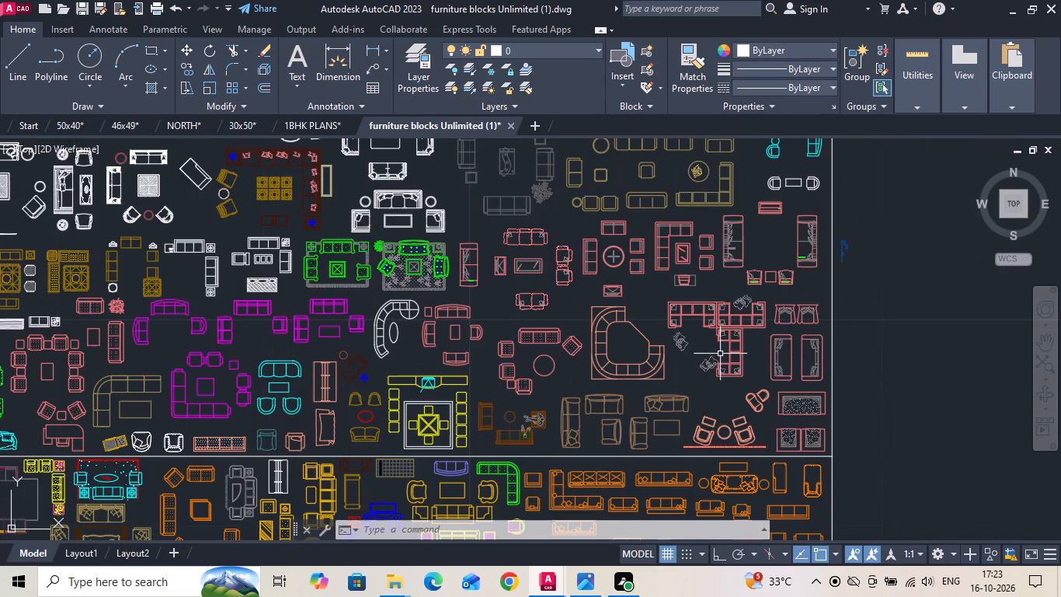
pyautogui.moveTo(621, 427); pyautogui.dragTo(680, 227, button='middle')
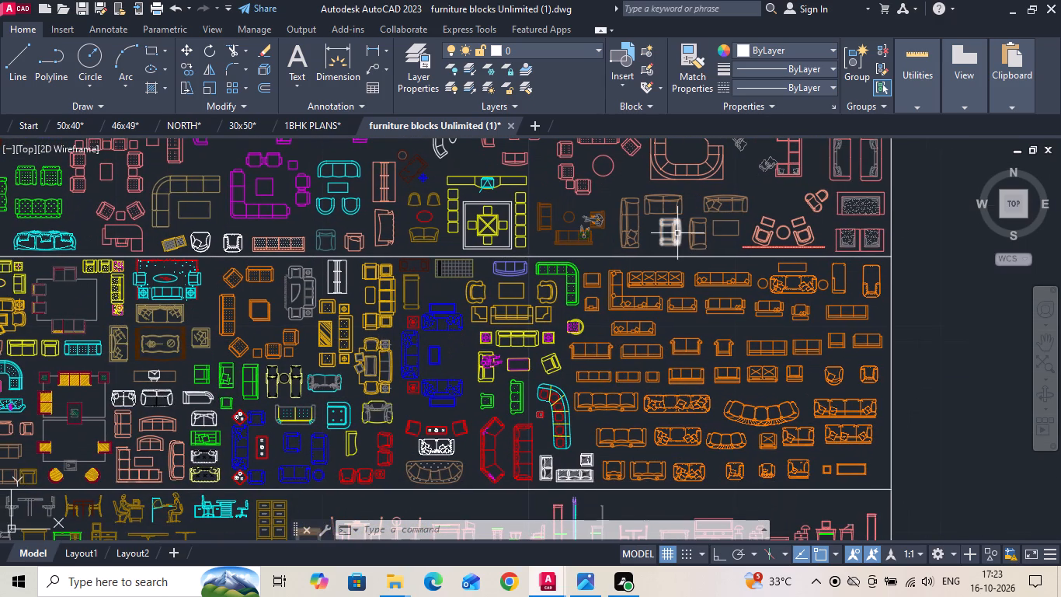
pyautogui.scroll(2, 698, 487)
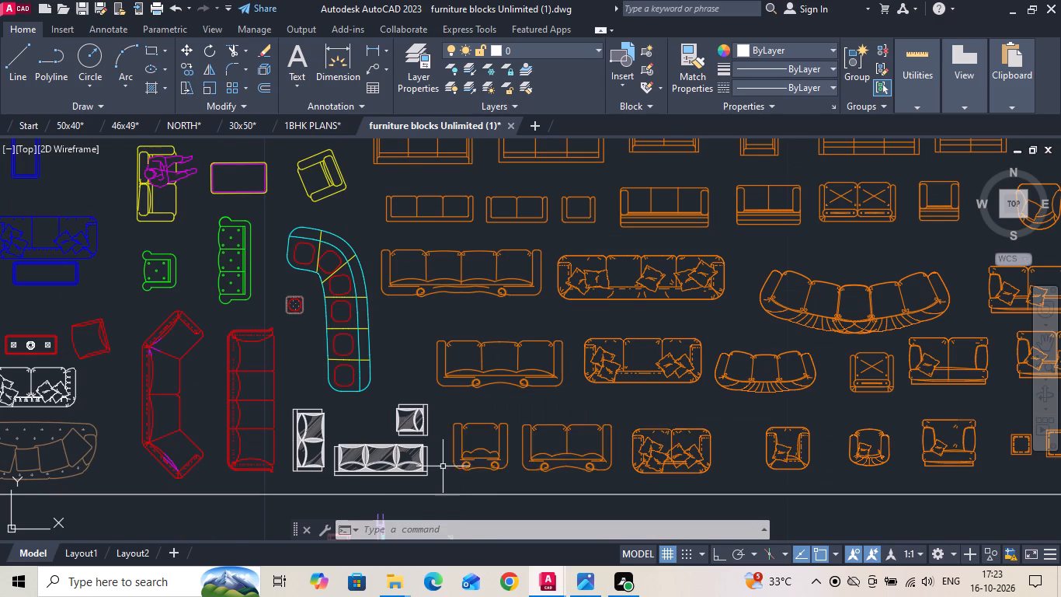
pyautogui.scroll(-1, 437, 466)
pyautogui.scroll(1, 676, 468)
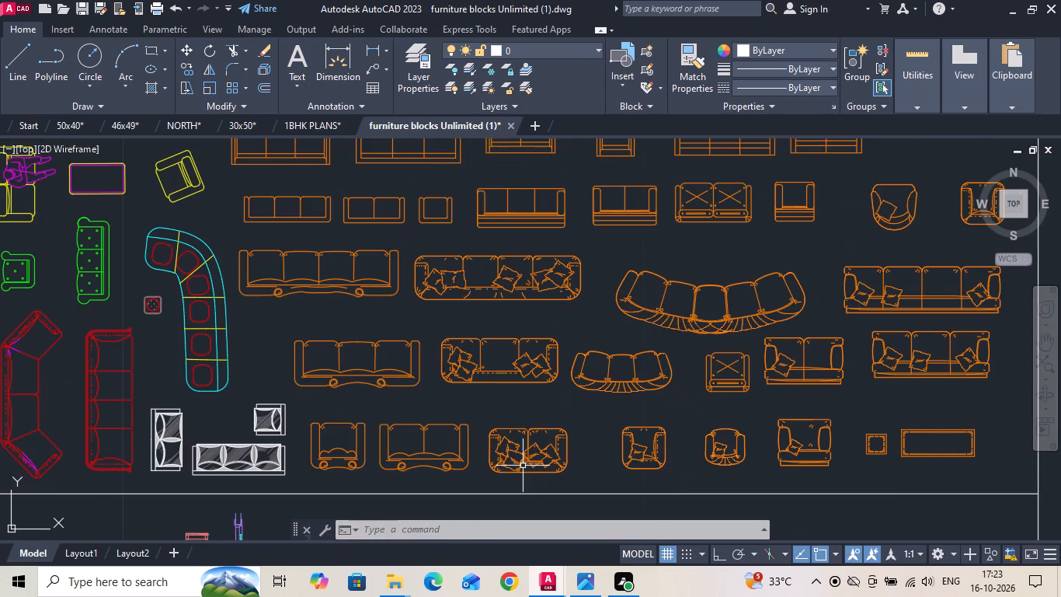
# Select five orange seating blocks: the rounded two-seater with cushions, straight two-seater, four-seater with cushions, crossed armchair and square rounded armchair.
pyautogui.click(517, 461)
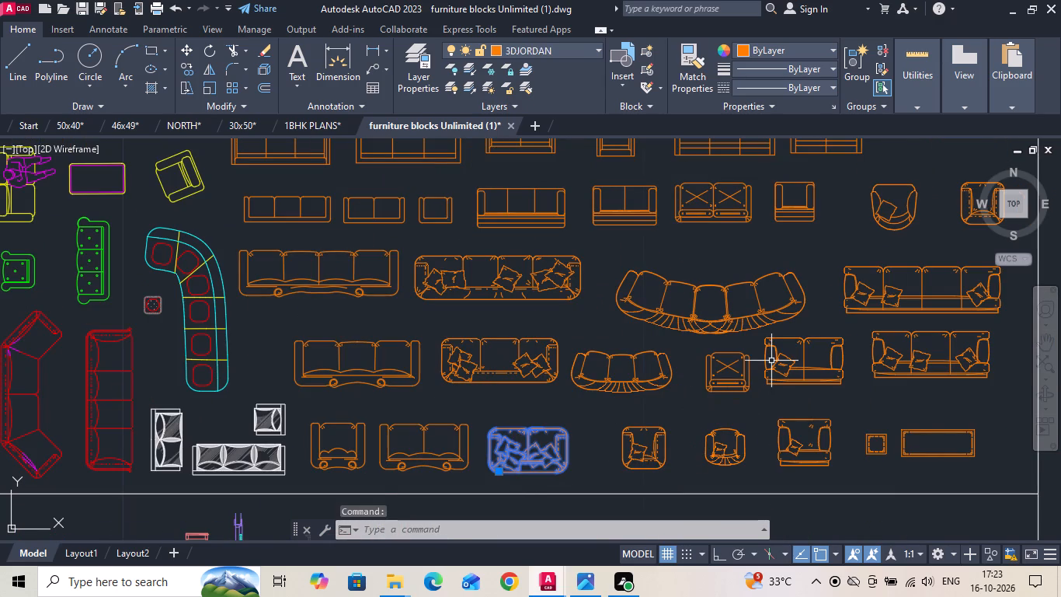
pyautogui.click(772, 369)
pyautogui.click(903, 297)
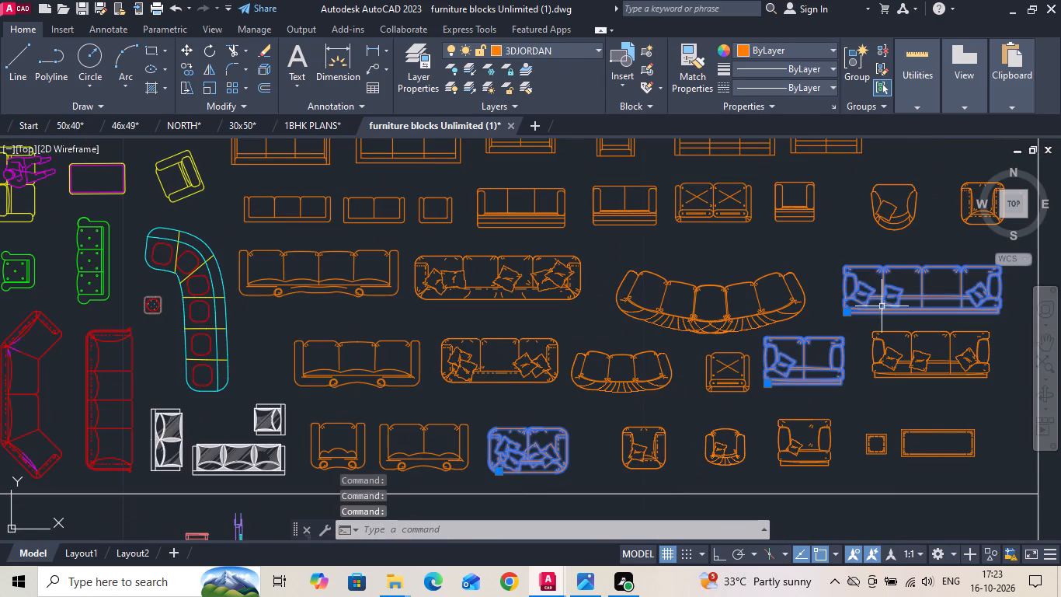
pyautogui.scroll(-2, 651, 430)
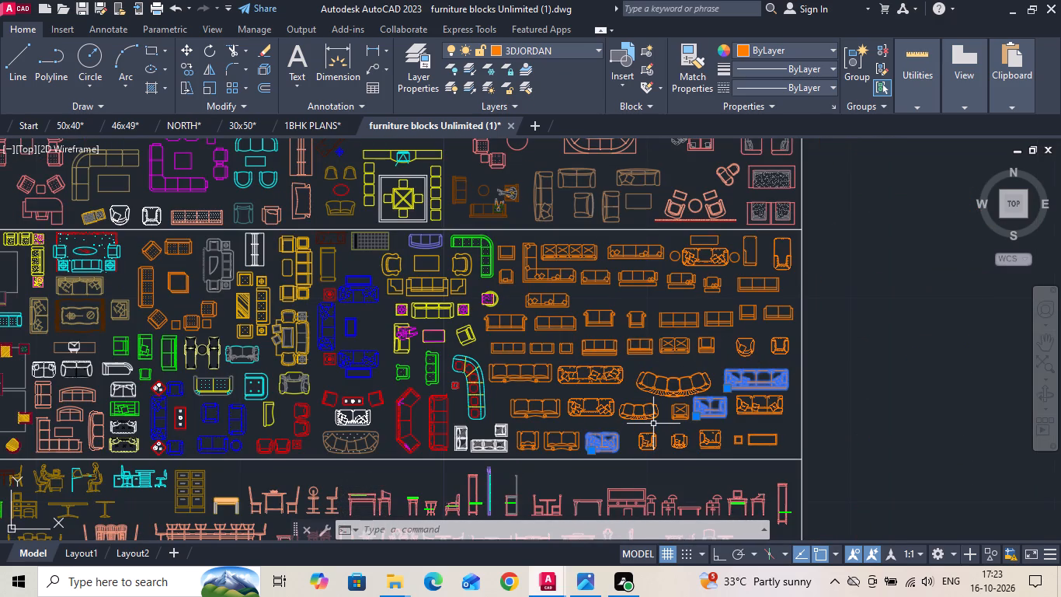
pyautogui.scroll(2, 819, 444)
pyautogui.scroll(1, 731, 451)
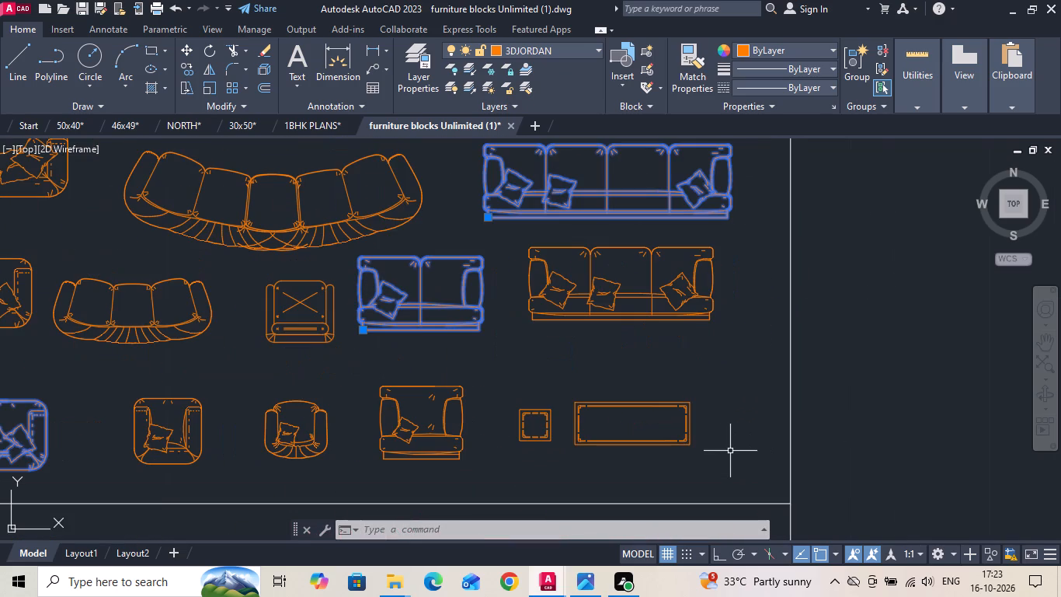
pyautogui.scroll(-1, 726, 451)
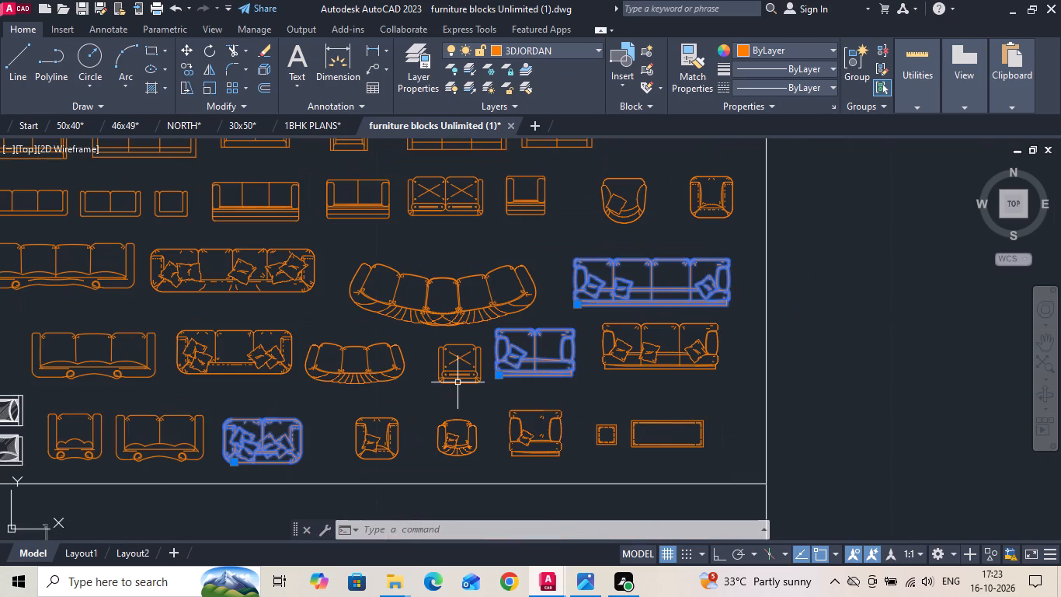
pyautogui.click(456, 382)
pyautogui.click(710, 201)
pyautogui.click(697, 217)
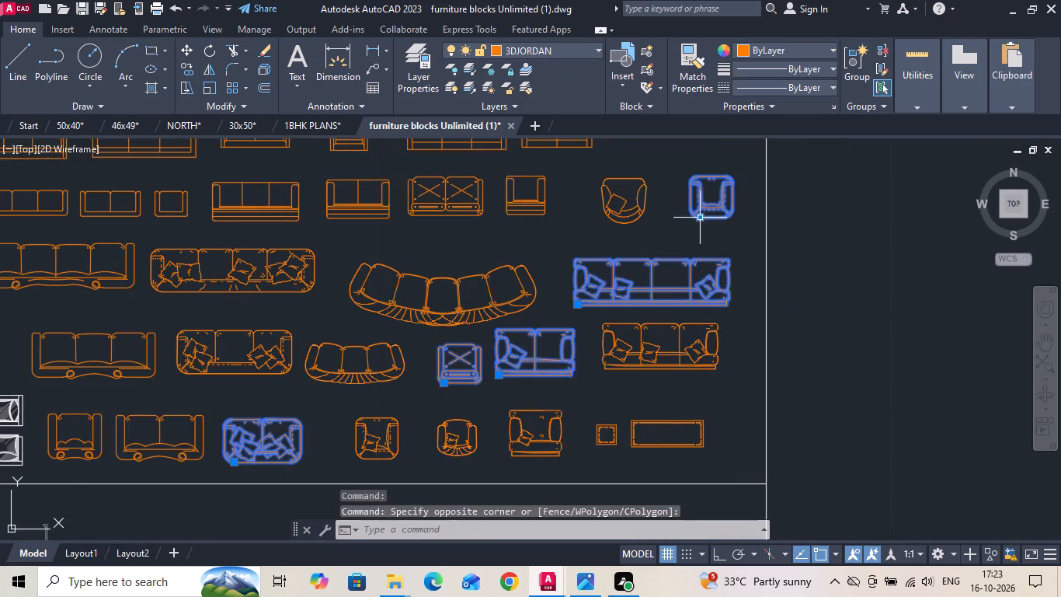
# Look through the library's chair, coffee table, rug and dining set sections for further pieces matching the reference layout.
pyautogui.scroll(-2, 817, 203)
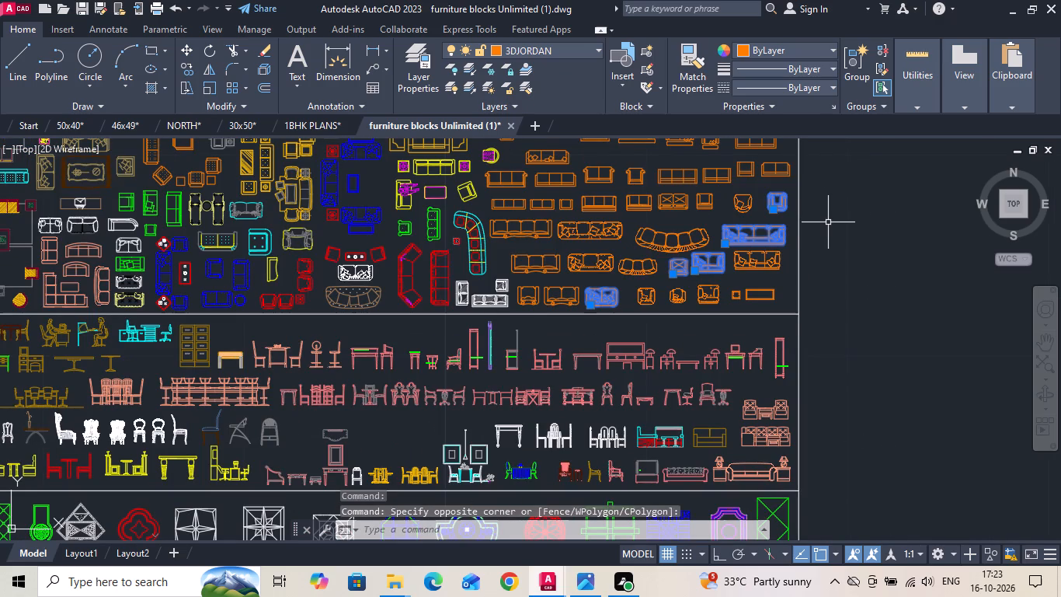
pyautogui.scroll(-1, 642, 294)
pyautogui.moveTo(575, 389); pyautogui.dragTo(653, 302, button='middle')
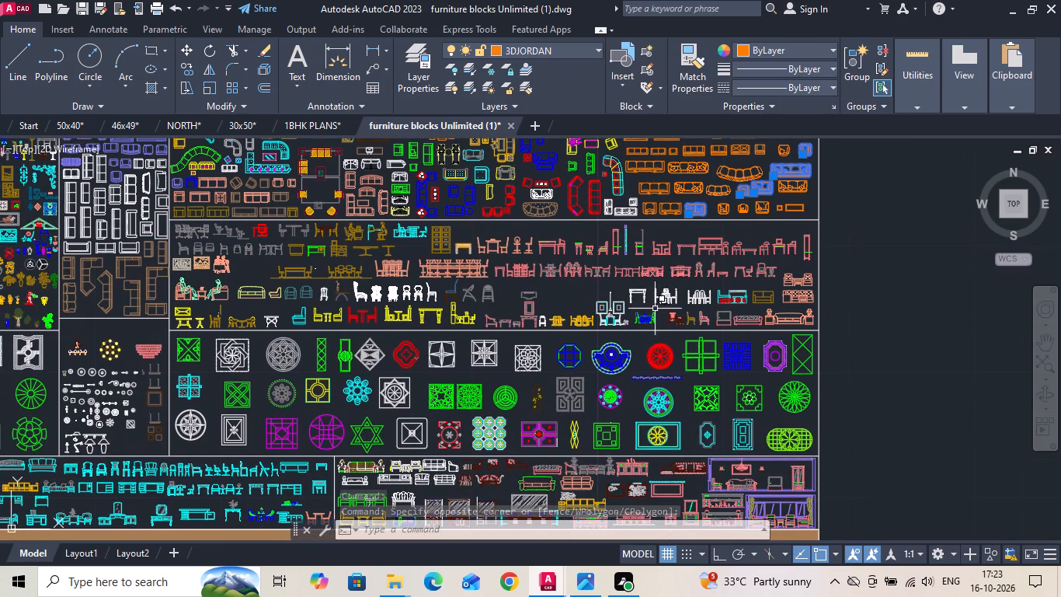
pyautogui.moveTo(651, 389); pyautogui.dragTo(699, 247, button='middle')
pyautogui.moveTo(339, 365); pyautogui.dragTo(576, 381, button='middle')
pyautogui.moveTo(221, 317); pyautogui.dragTo(414, 410, button='middle')
pyautogui.scroll(2, 531, 318)
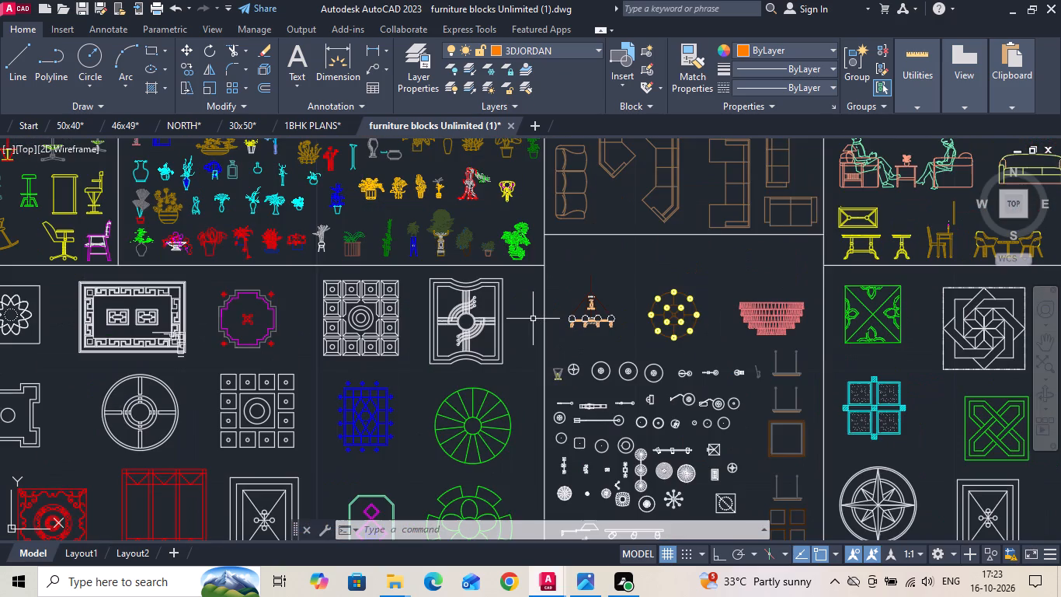
pyautogui.scroll(2, 553, 382)
pyautogui.scroll(-3, 555, 389)
pyautogui.scroll(-1, 472, 407)
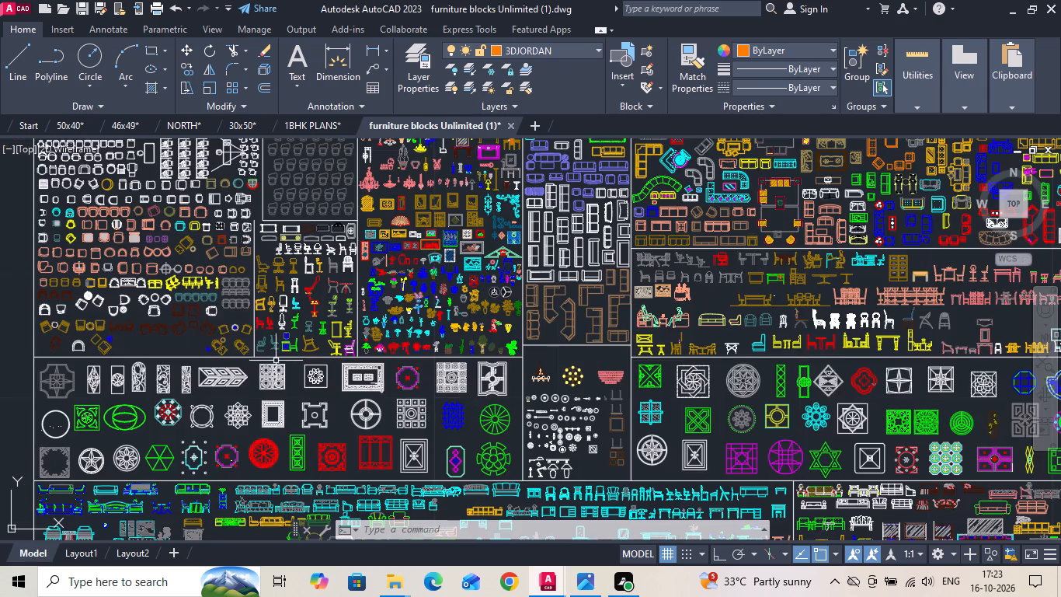
pyautogui.scroll(2, 187, 326)
pyautogui.scroll(-1, 264, 392)
pyautogui.moveTo(95, 305); pyautogui.dragTo(317, 382, button='middle')
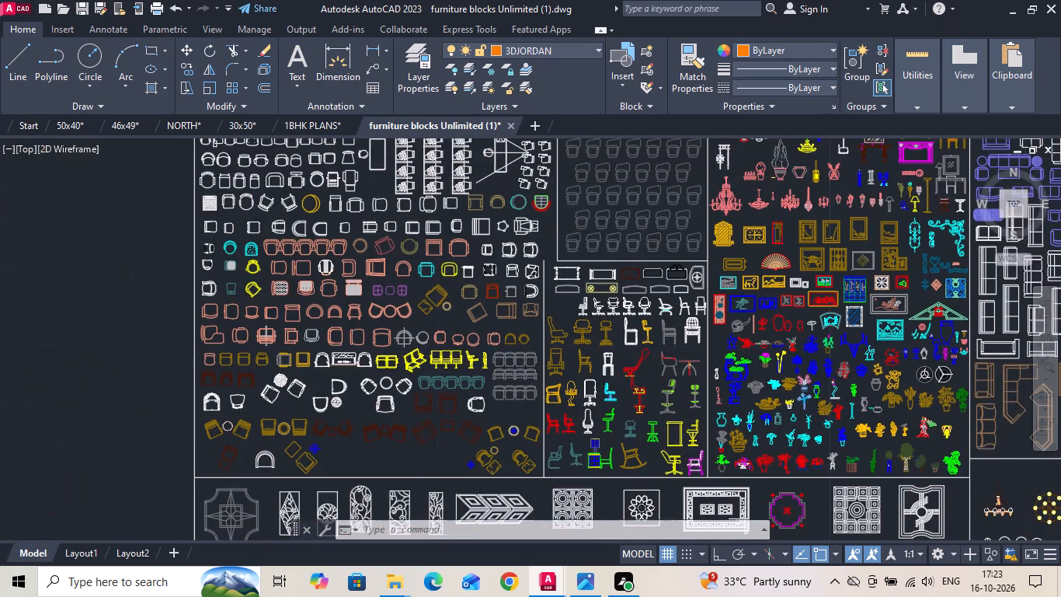
pyautogui.scroll(1, 245, 297)
pyautogui.moveTo(438, 293); pyautogui.dragTo(417, 448, button='middle')
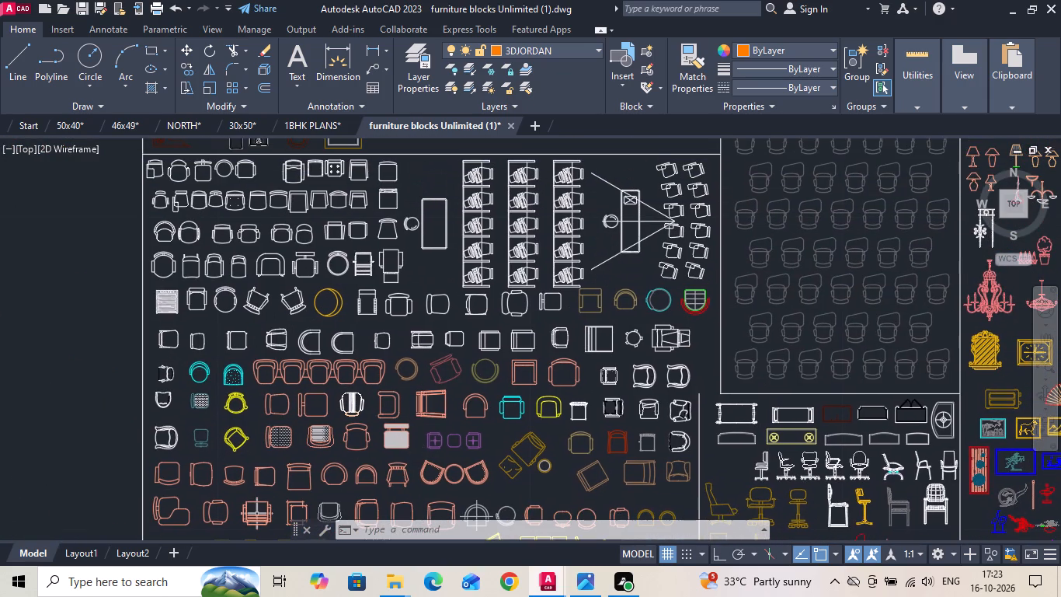
pyautogui.scroll(-1, 373, 402)
pyautogui.moveTo(338, 271); pyautogui.dragTo(353, 366, button='middle')
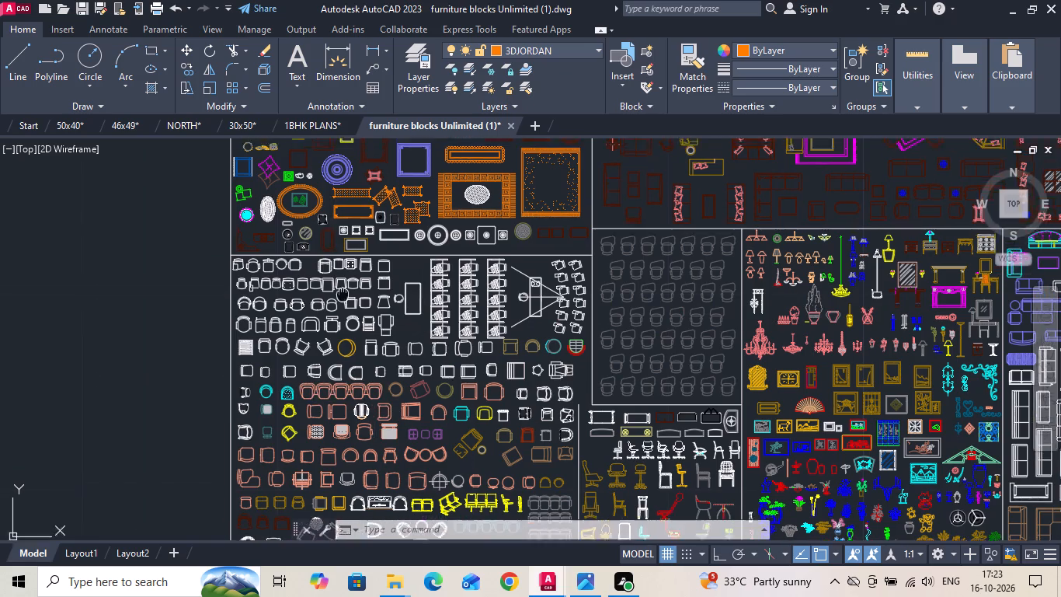
pyautogui.moveTo(353, 366); pyautogui.dragTo(360, 403, button='middle')
pyautogui.scroll(2, 320, 281)
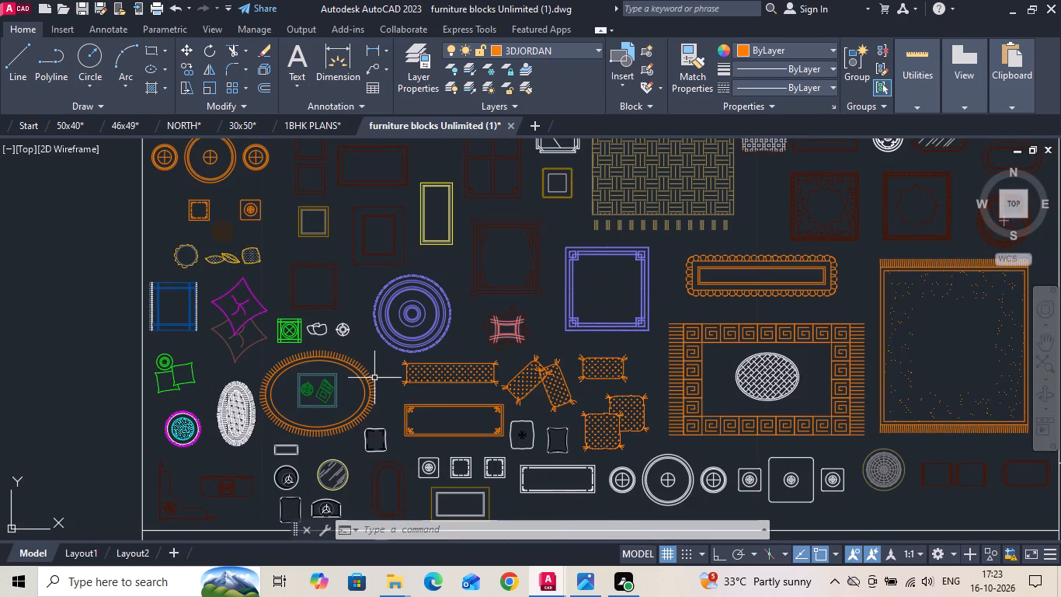
pyautogui.moveTo(304, 274); pyautogui.dragTo(336, 474, button='middle')
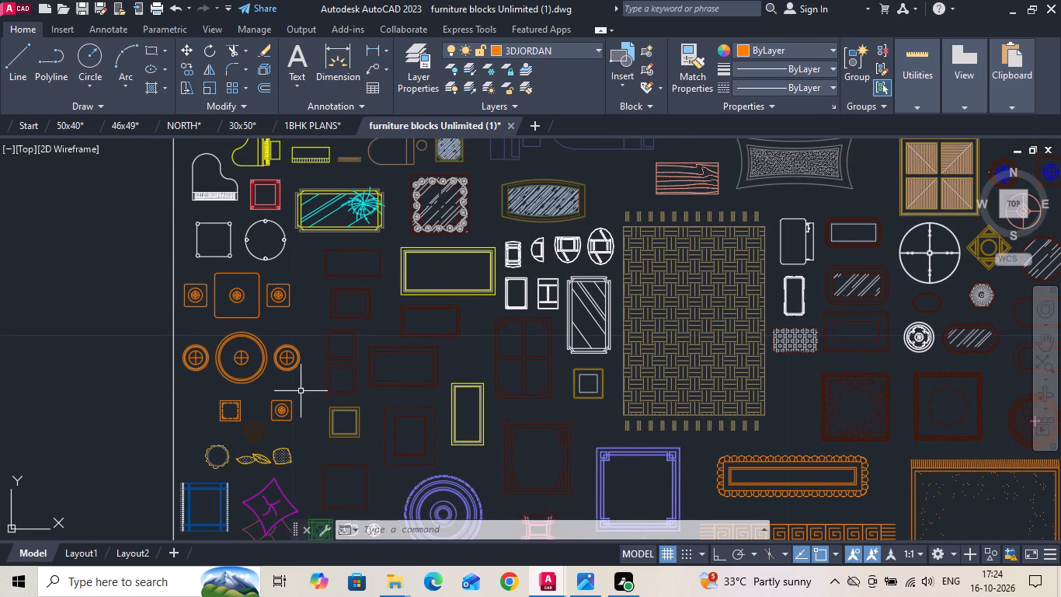
pyautogui.scroll(-1, 301, 421)
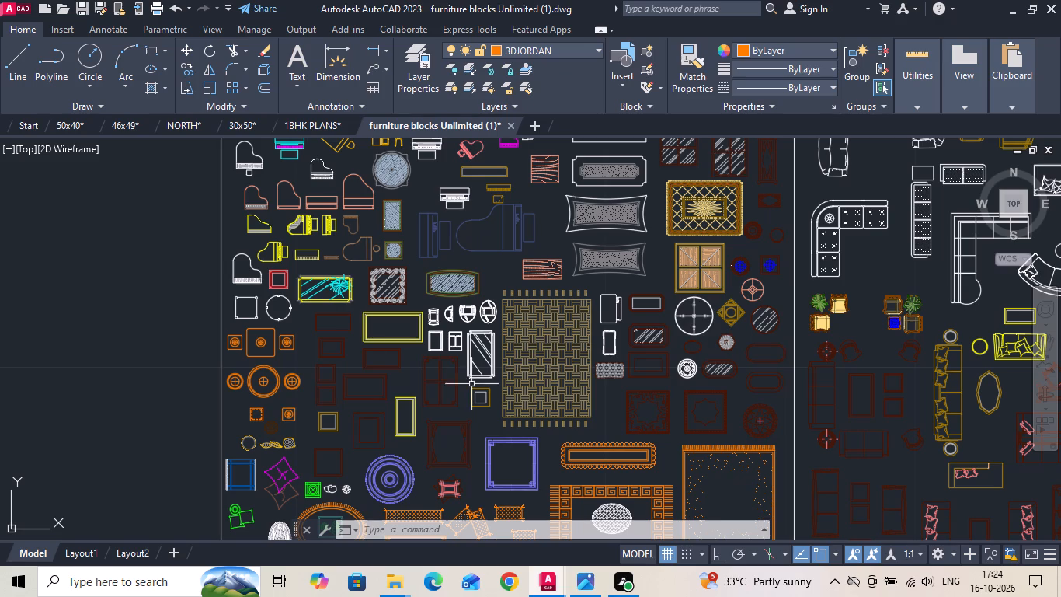
pyautogui.scroll(2, 271, 370)
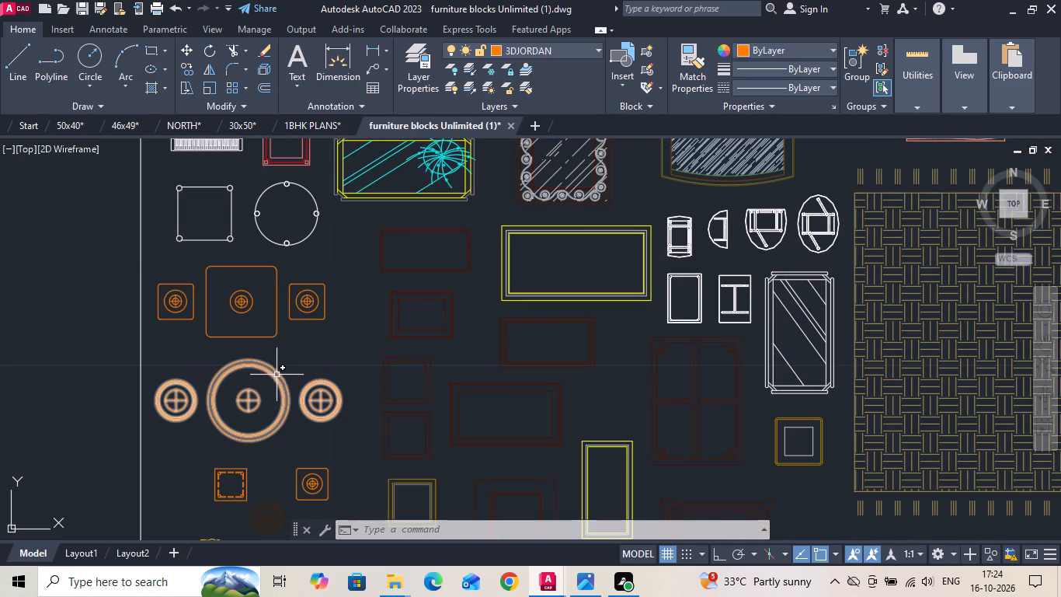
pyautogui.scroll(-4, 276, 398)
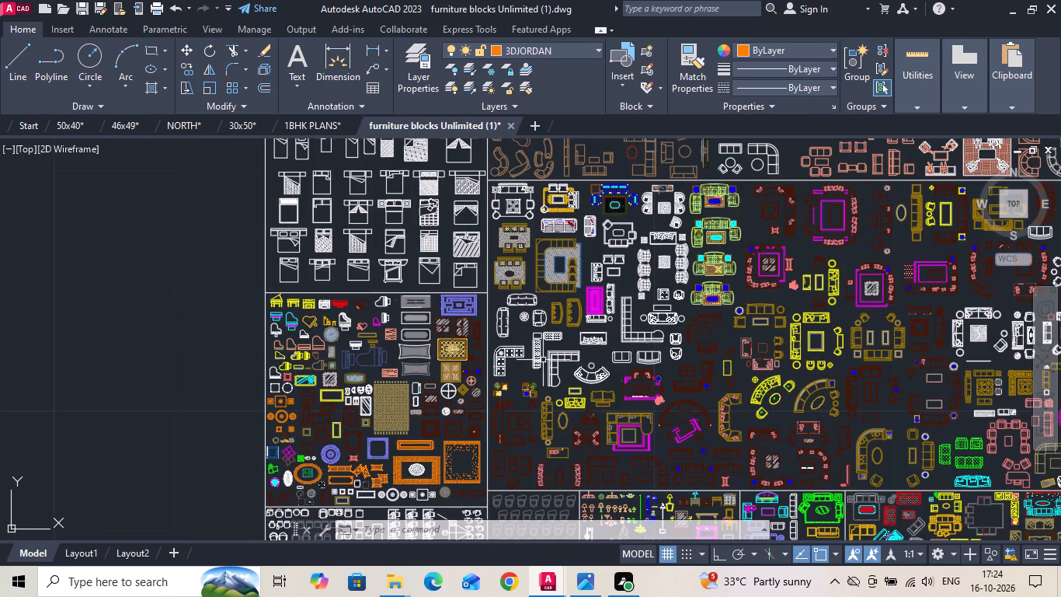
pyautogui.scroll(2, 801, 283)
pyautogui.scroll(-3, 789, 336)
pyautogui.moveTo(521, 268); pyautogui.dragTo(504, 365, button='middle')
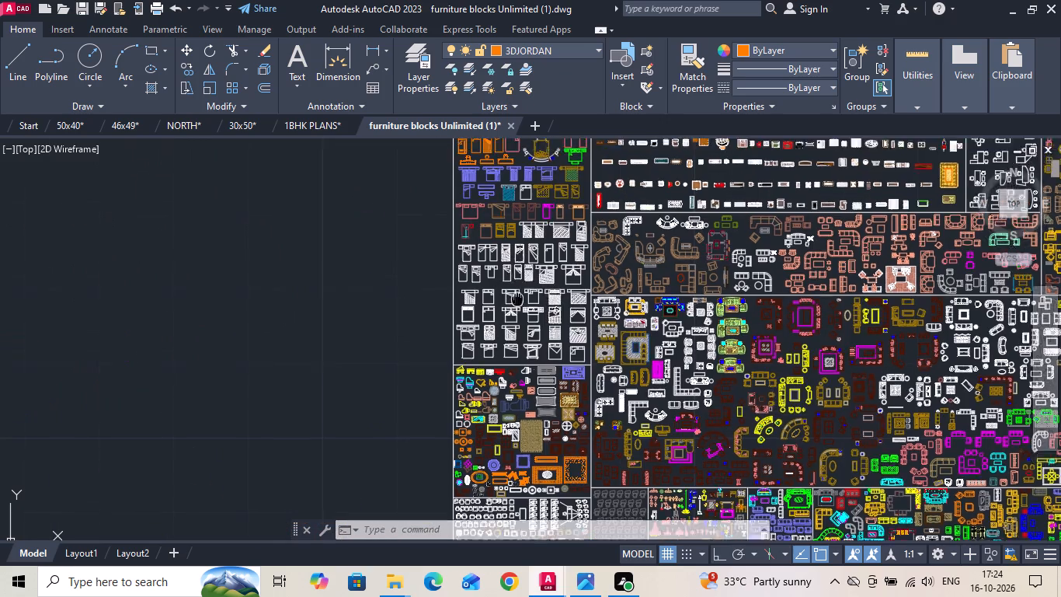
pyautogui.moveTo(504, 365); pyautogui.dragTo(479, 454, button='middle')
pyautogui.moveTo(535, 279); pyautogui.dragTo(482, 460, button='middle')
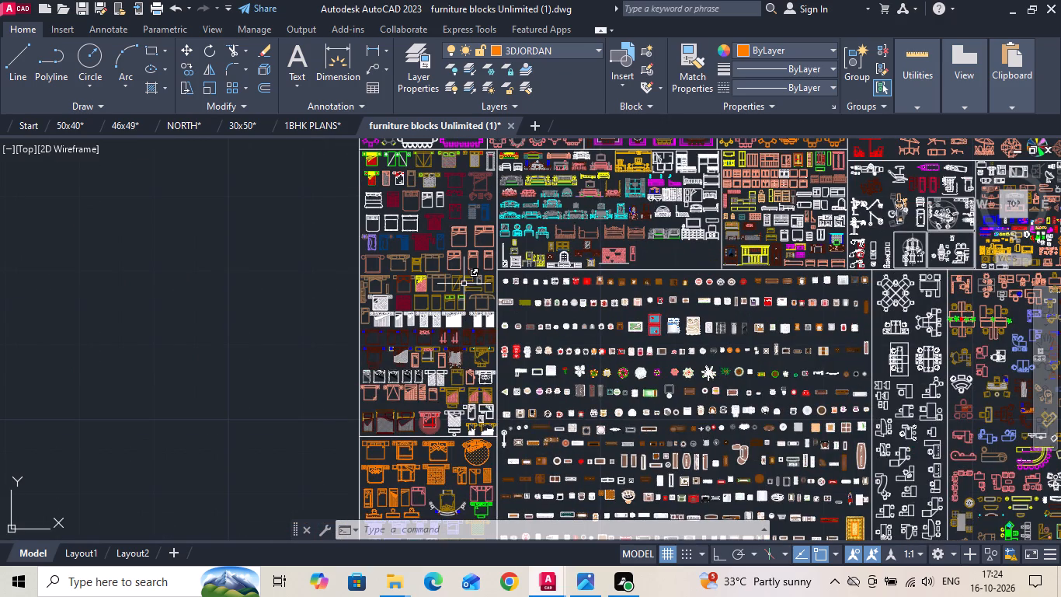
pyautogui.moveTo(462, 280); pyautogui.dragTo(425, 463, button='middle')
pyautogui.scroll(3, 487, 247)
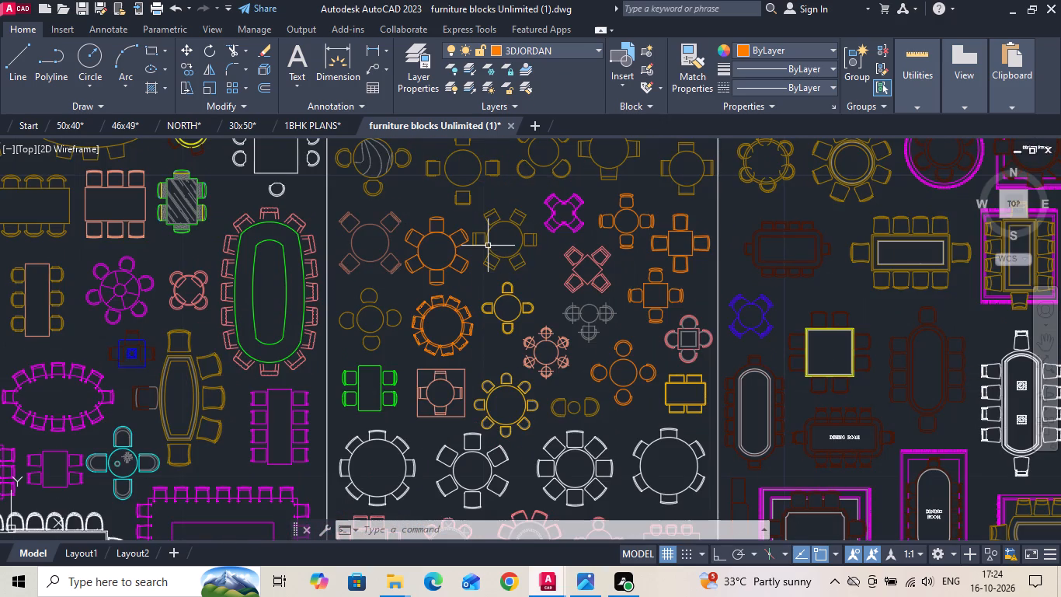
pyautogui.scroll(-2, 481, 424)
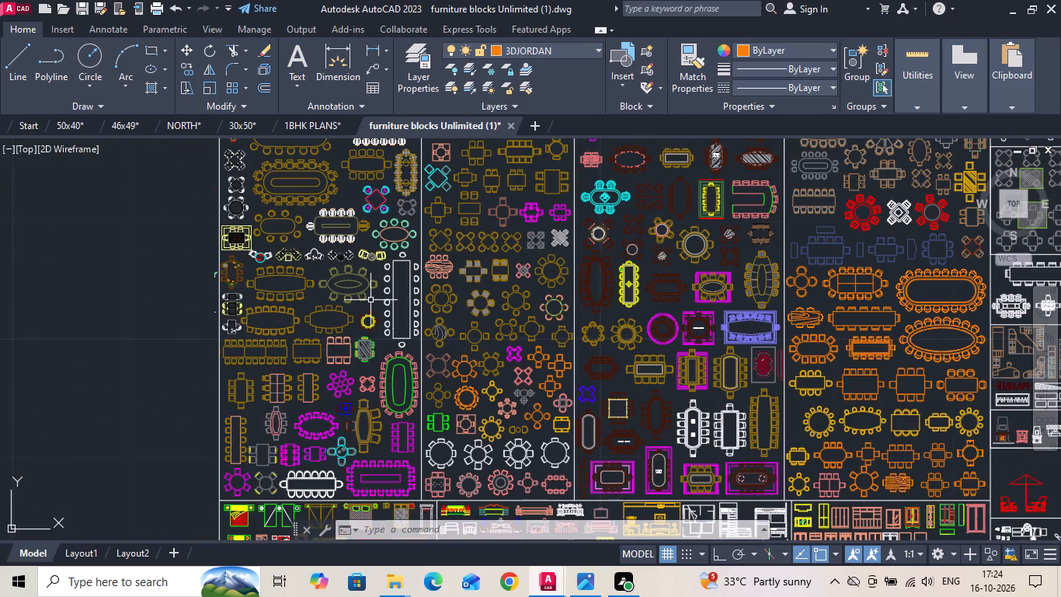
pyautogui.scroll(2, 256, 253)
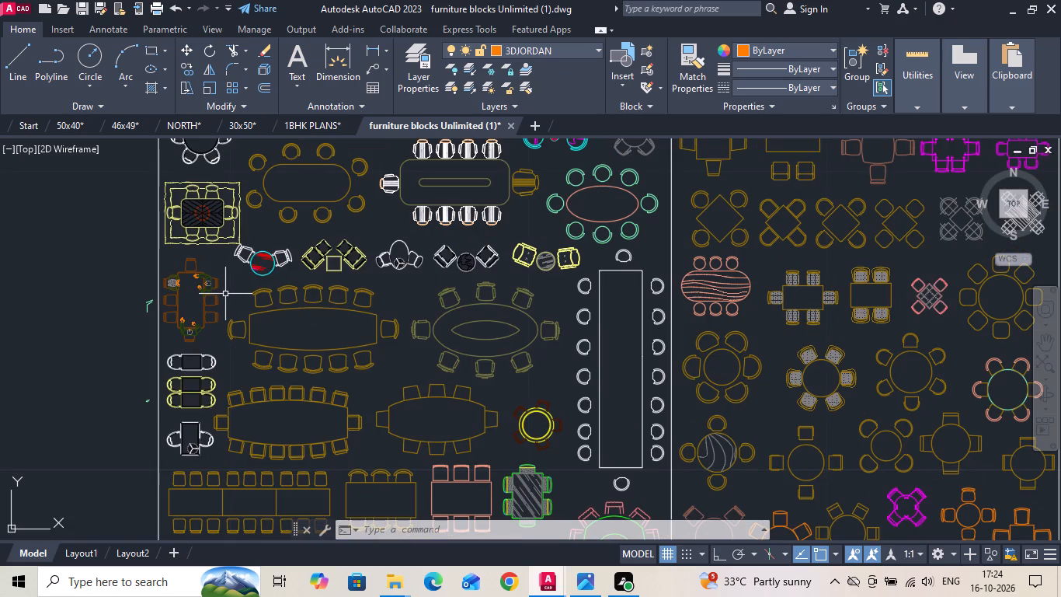
# Copy the five selected seating blocks into the 50x40 drawing, in the empty space beside the plans near the blue sofa set.
pyautogui.hotkey('ctrl', 'c')
pyautogui.click(74, 128)
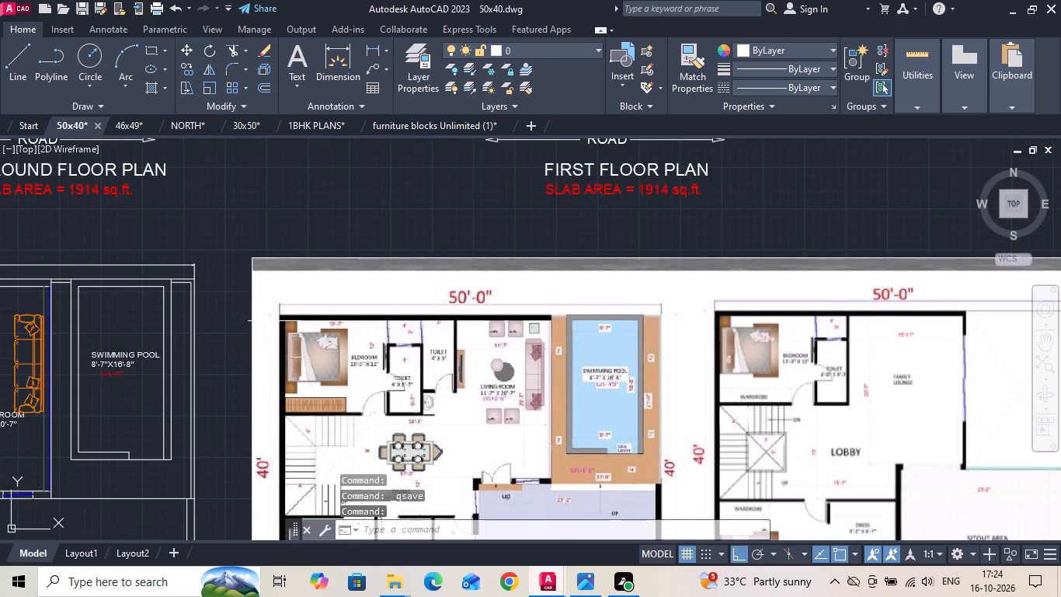
pyautogui.scroll(-2, 458, 352)
pyautogui.scroll(-2, 510, 230)
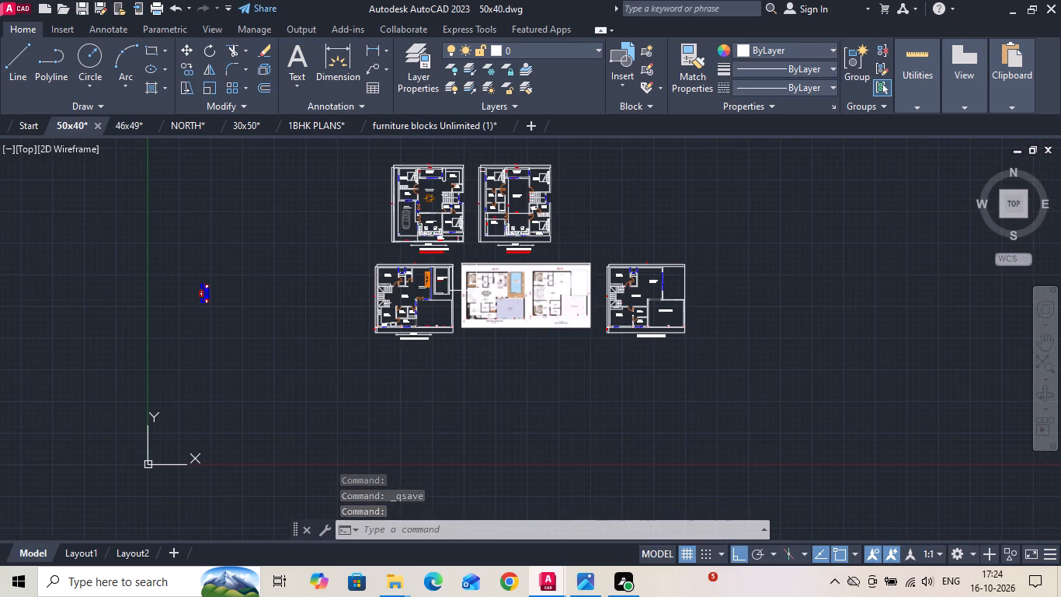
pyautogui.hotkey('ctrl', 'v')
pyautogui.scroll(2, 252, 308)
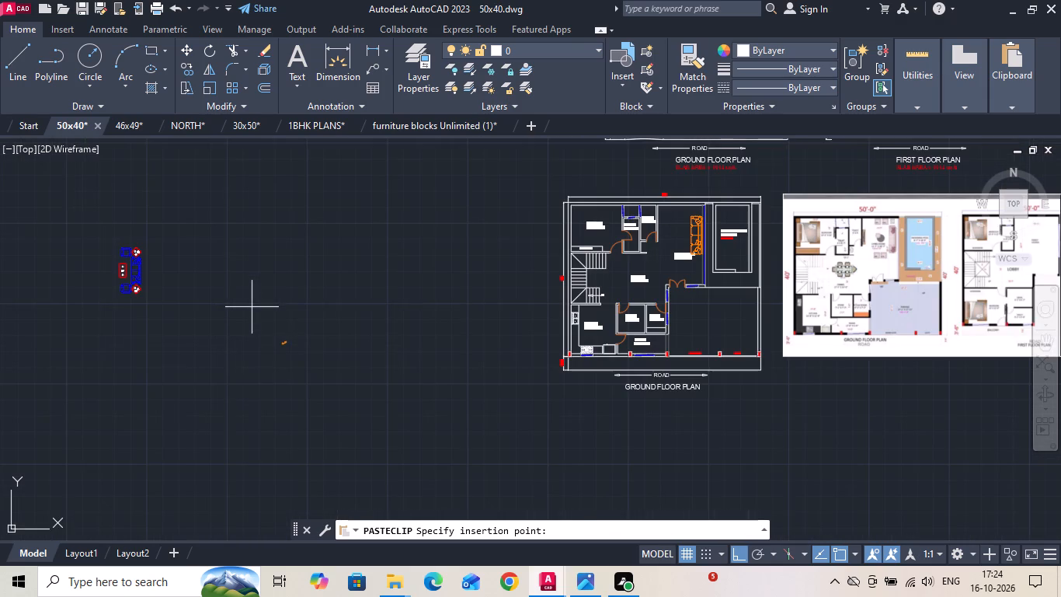
pyautogui.click(259, 278)
# Scale the five pasted seating blocks by a factor of 39.3701.
pyautogui.scroll(-3, 334, 343)
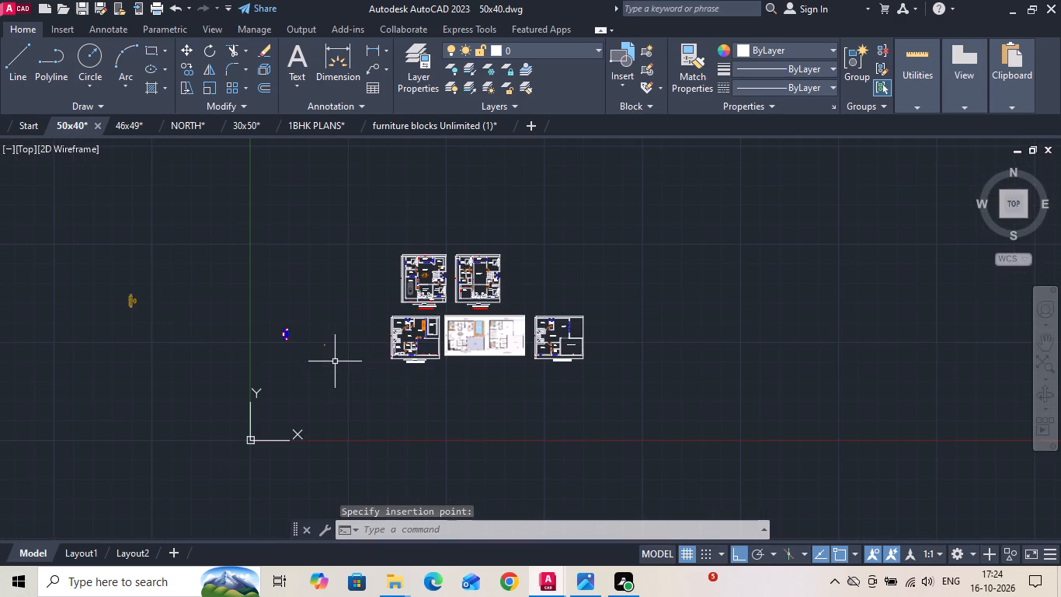
pyautogui.scroll(5, 330, 351)
pyautogui.click(235, 342)
pyautogui.click(287, 287)
pyautogui.rightClick(287, 287)
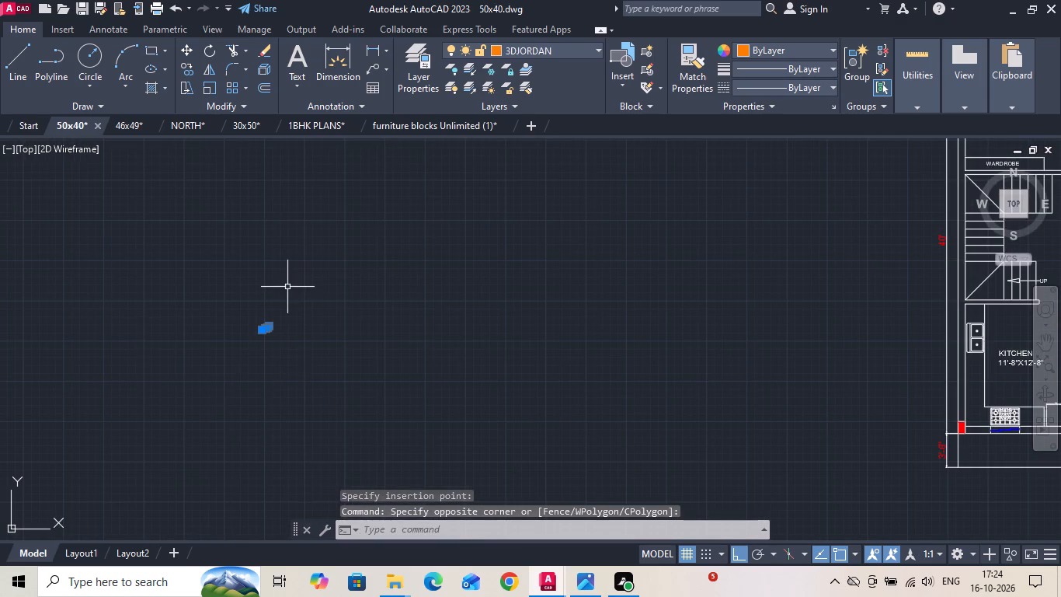
pyautogui.click(318, 340)
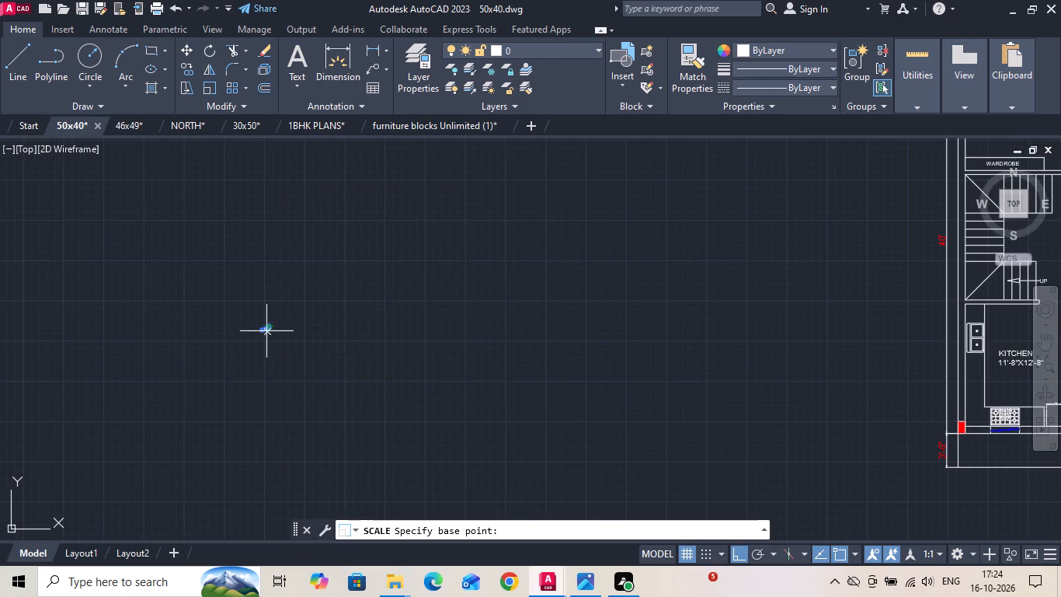
pyautogui.moveTo(266, 330); pyautogui.dragTo(266, 344)
pyautogui.write('39.3')
pyautogui.write('701')
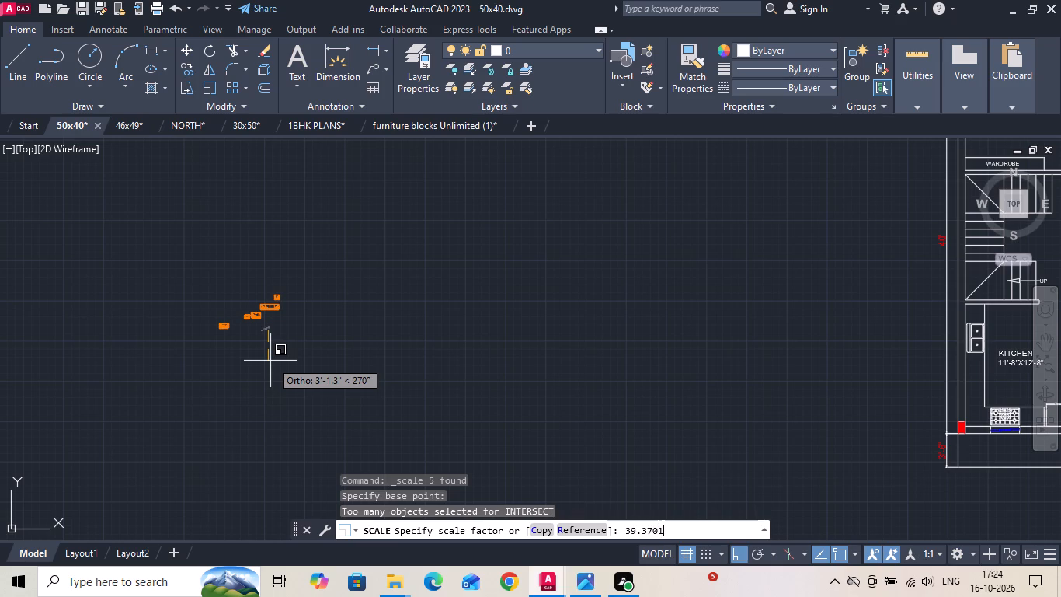
pyautogui.press('Return')
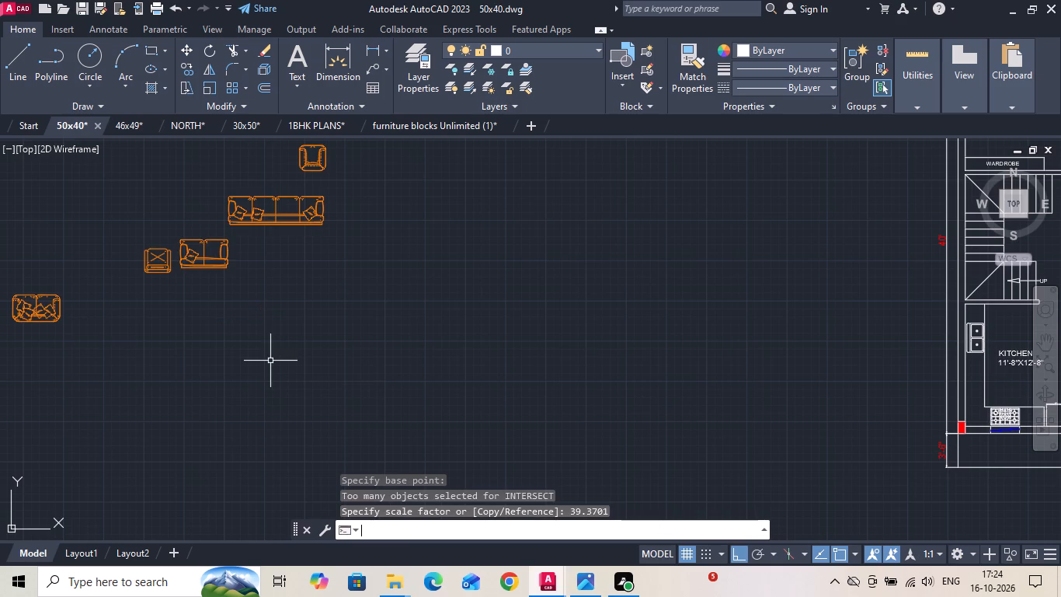
# Compare the scaled seating blocks with the four-seat sofa already placed in the living room.
pyautogui.scroll(-2, 283, 454)
pyautogui.moveTo(333, 305); pyautogui.dragTo(254, 402)
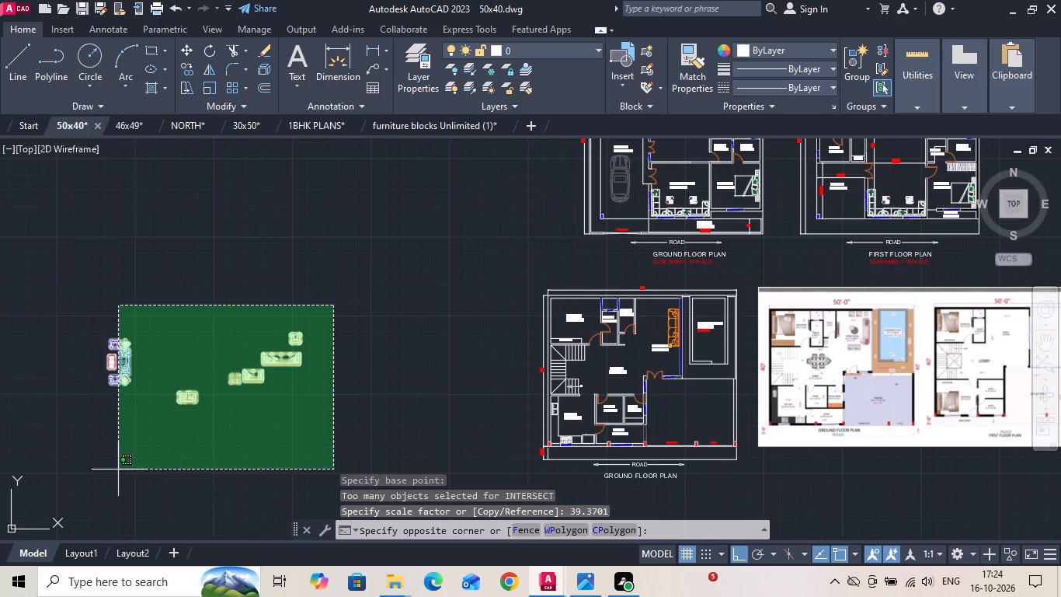
pyautogui.press('Escape')
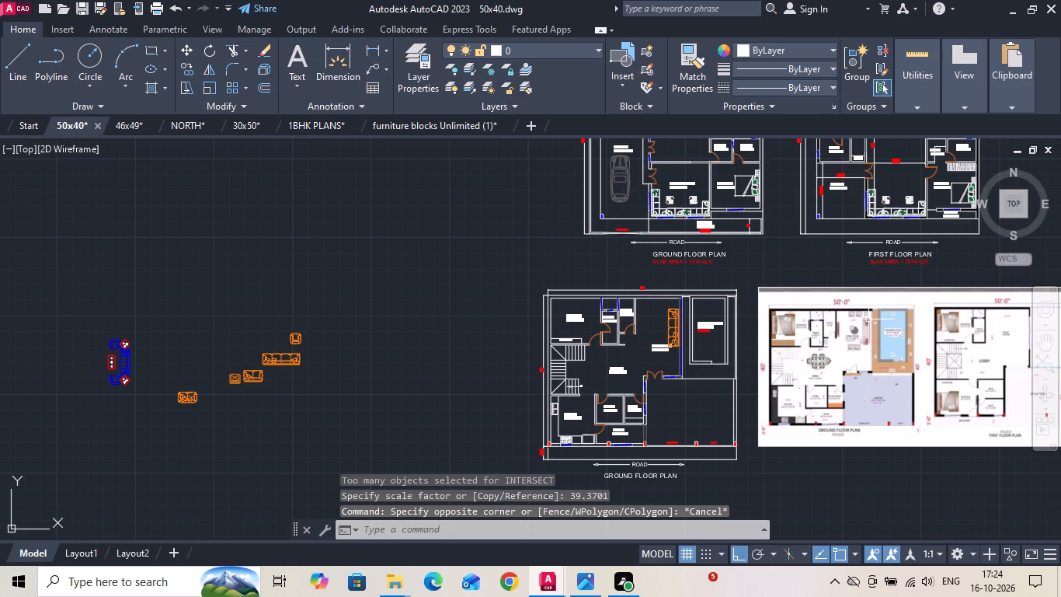
pyautogui.scroll(5, 677, 323)
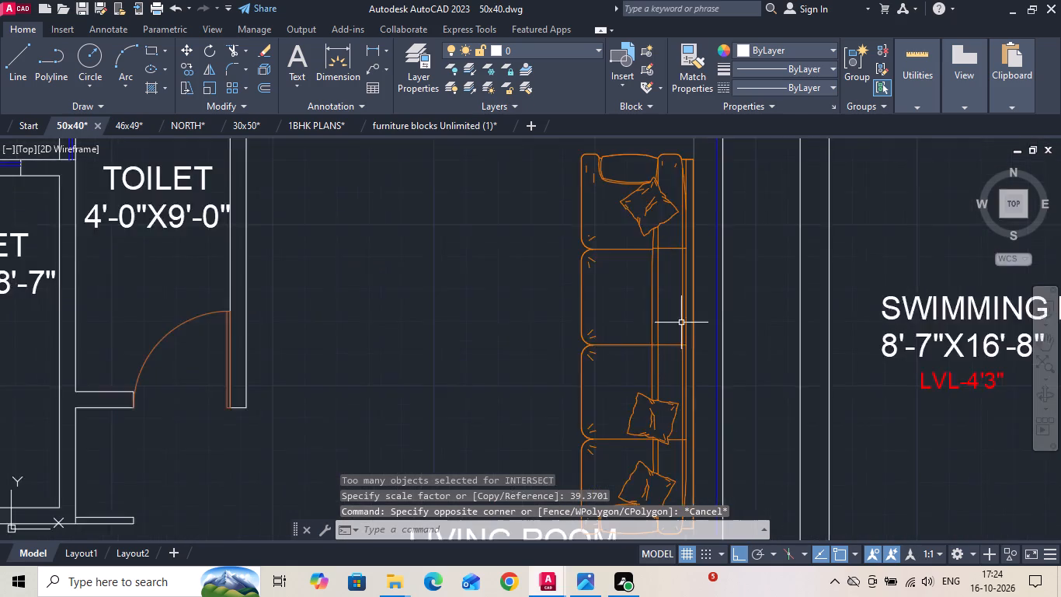
pyautogui.scroll(-3, 789, 289)
pyautogui.scroll(-2, 611, 330)
pyautogui.scroll(2, 239, 388)
pyautogui.scroll(2, 334, 327)
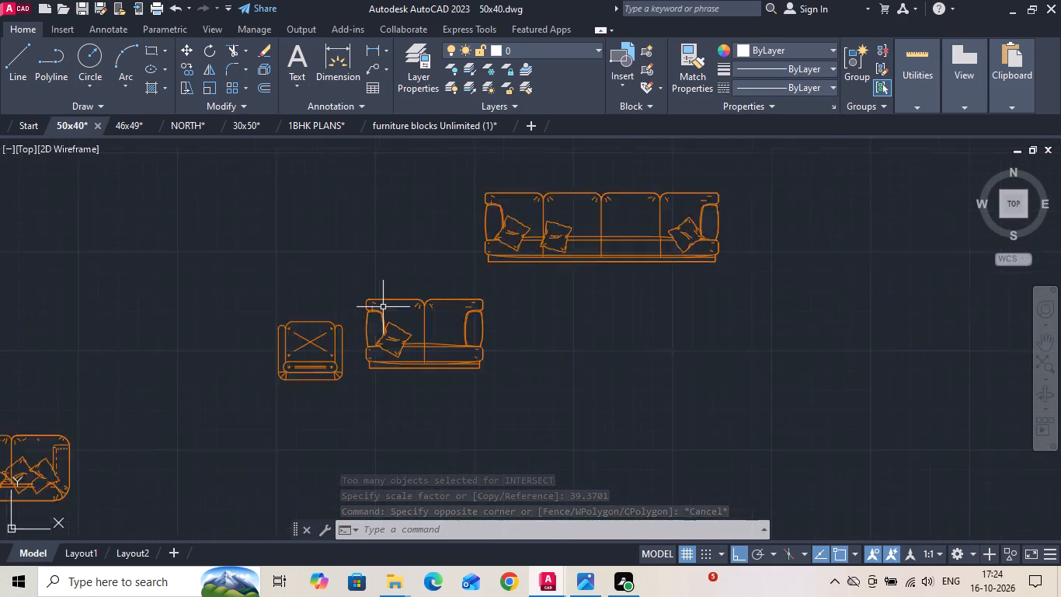
# Move the scaled single armchair from the pasted seating blocks into the ground floor living room, over the sofa's lower end.
pyautogui.scroll(1, 383, 307)
pyautogui.scroll(-1, 438, 358)
pyautogui.scroll(-1, 531, 378)
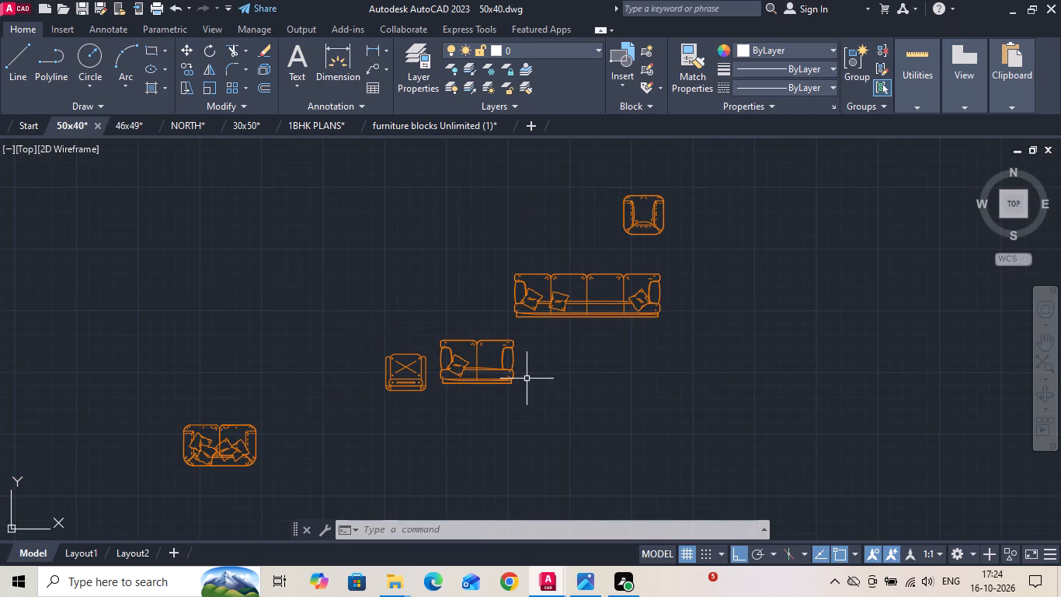
pyautogui.click(638, 217)
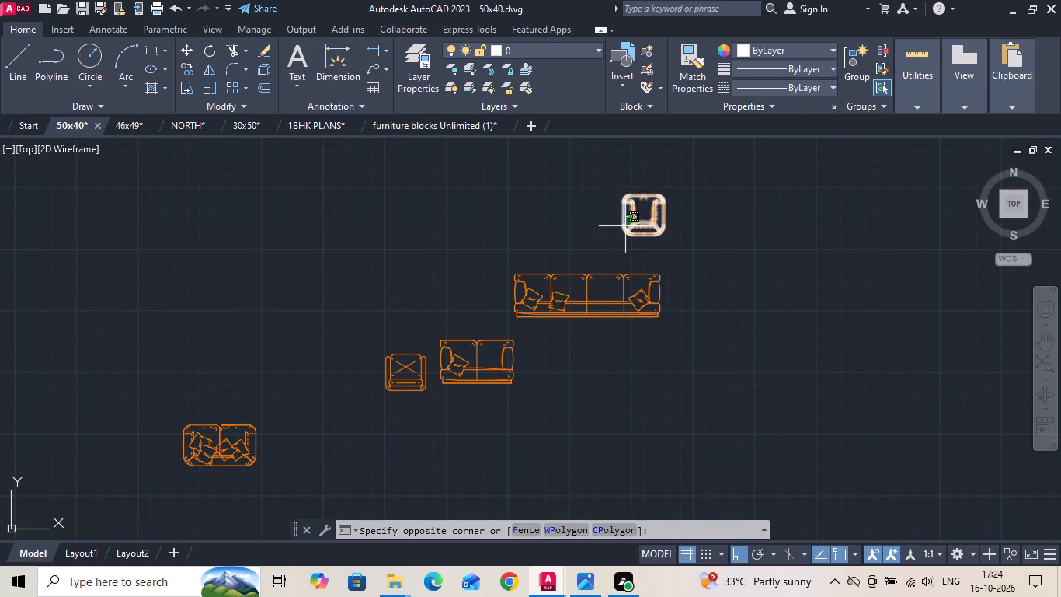
pyautogui.click(625, 226)
pyautogui.rightClick(625, 226)
pyautogui.click(666, 287)
pyautogui.scroll(1, 645, 259)
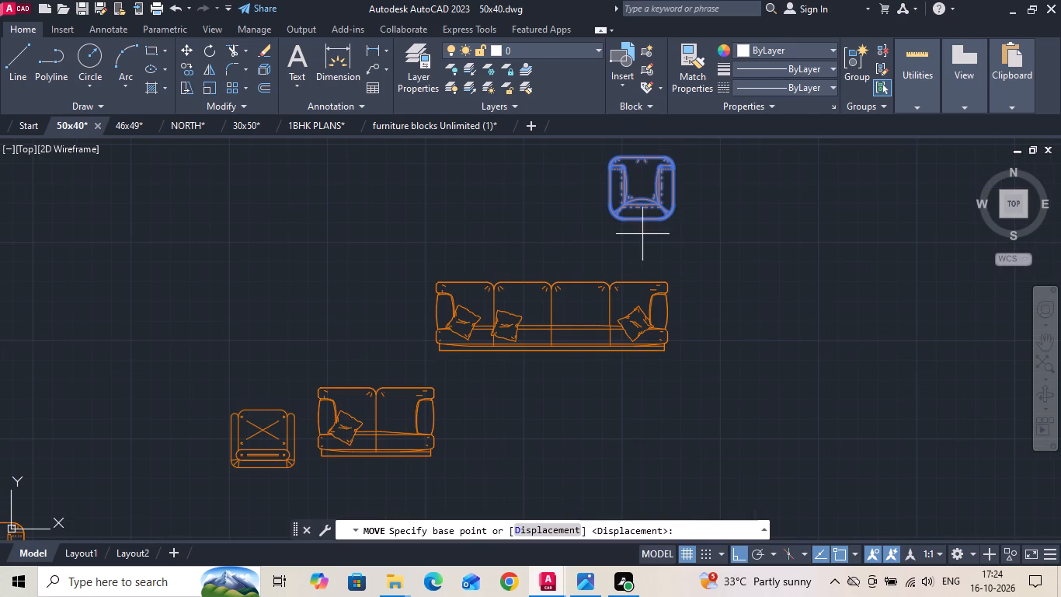
pyautogui.click(642, 224)
pyautogui.scroll(-3, 358, 288)
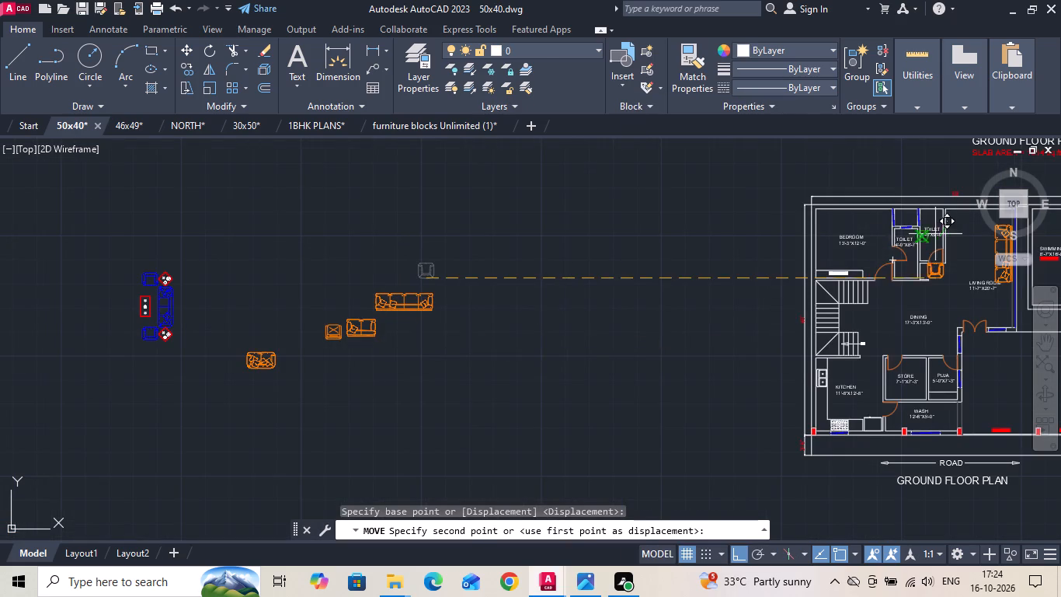
pyautogui.moveTo(937, 234); pyautogui.dragTo(141, 379, button='middle')
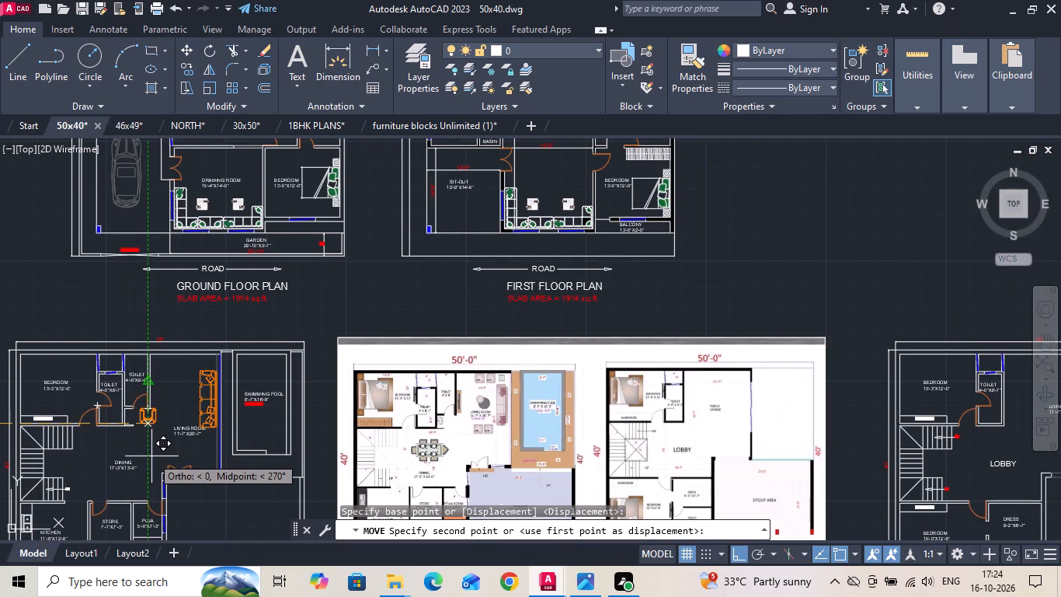
pyautogui.scroll(2, 151, 456)
pyautogui.scroll(2, 277, 387)
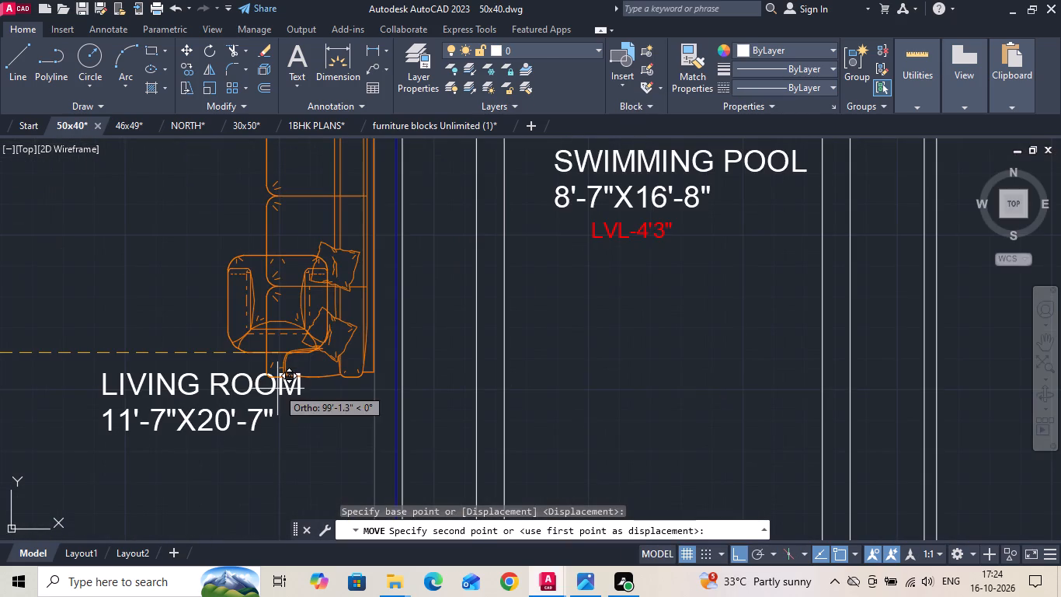
pyautogui.click(288, 379)
# Relocate the LIVING ROOM label beside the sofa by copying it up into the clear space and deleting the original.
pyautogui.scroll(-2, 281, 393)
pyautogui.click(254, 390)
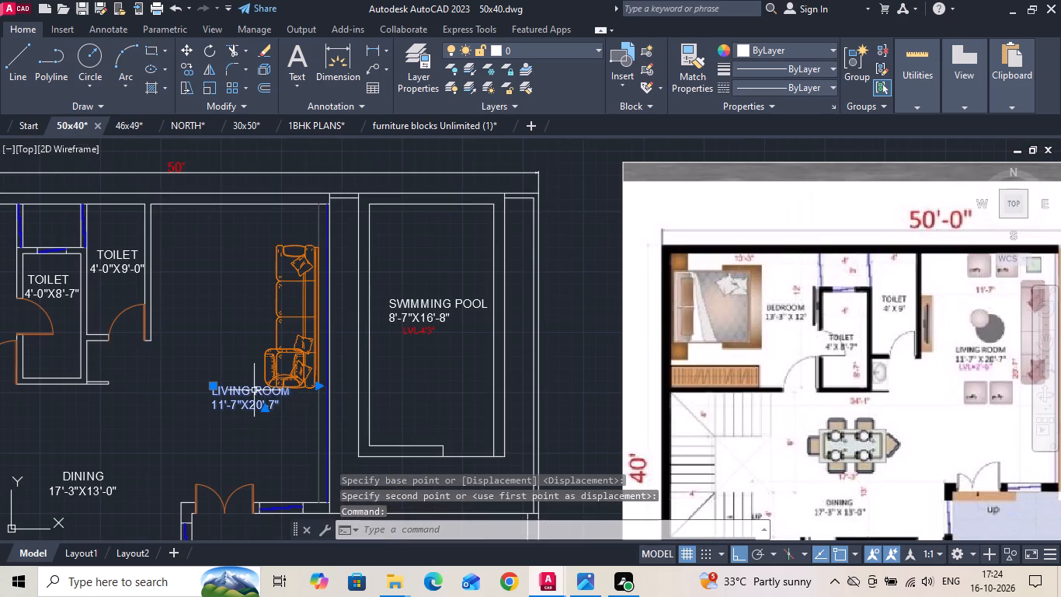
pyautogui.rightClick(254, 390)
pyautogui.click(304, 290)
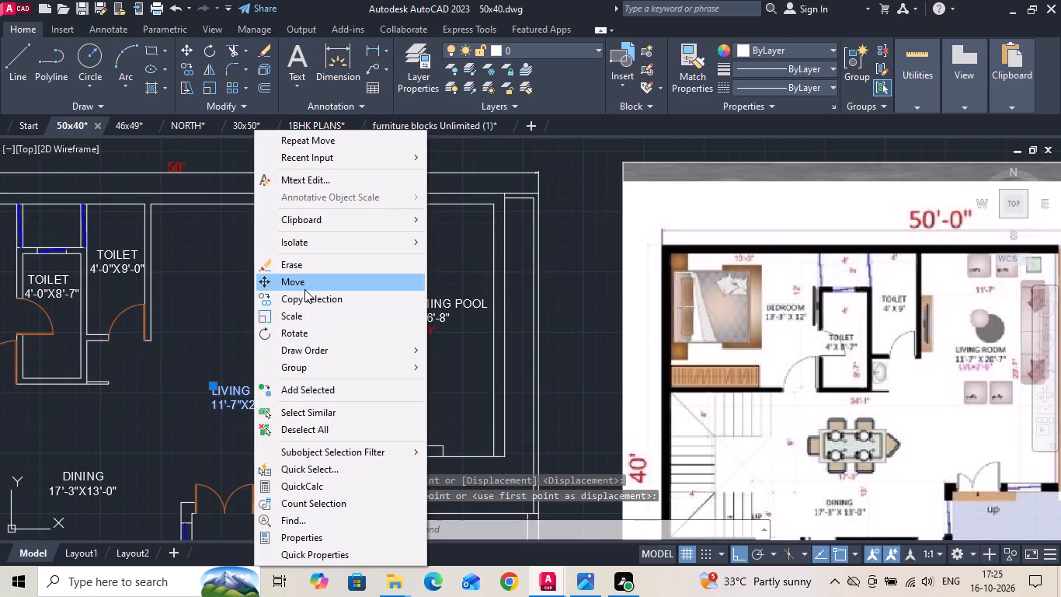
pyautogui.moveTo(277, 452); pyautogui.dragTo(268, 437)
pyautogui.press('F8')
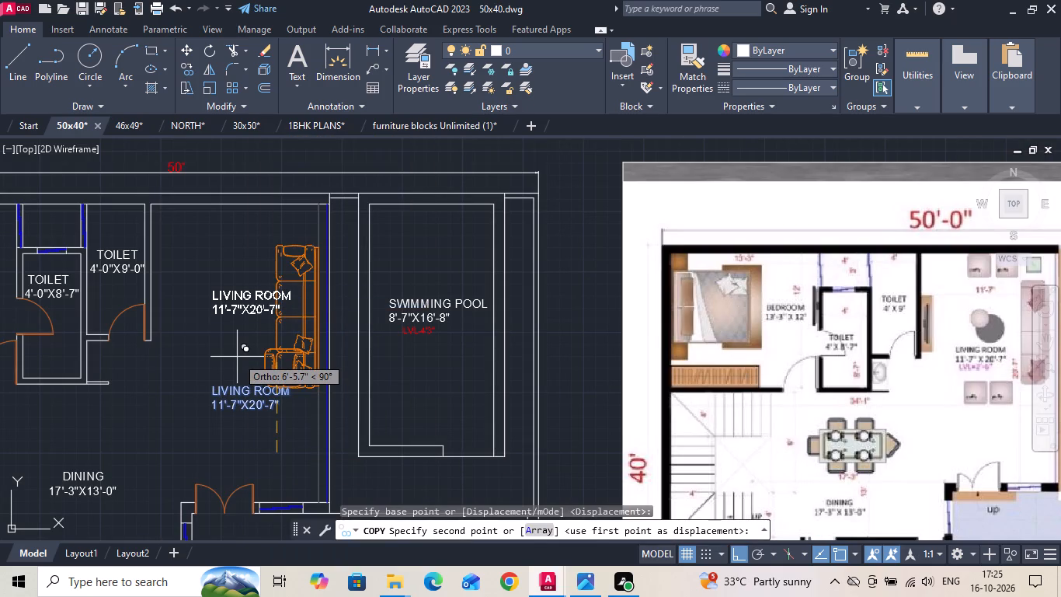
pyautogui.click(252, 364)
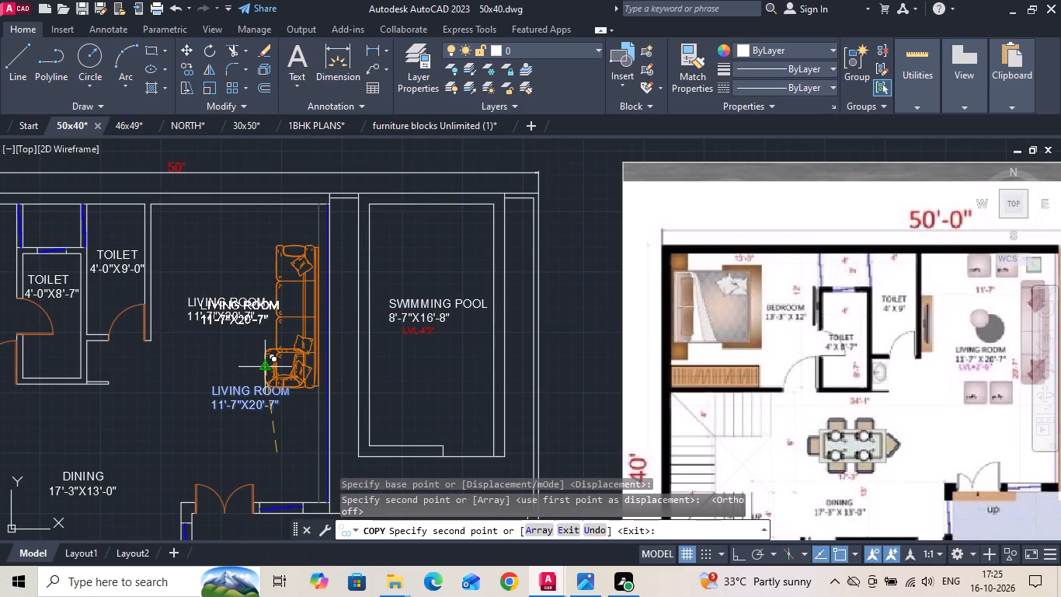
pyautogui.press('Escape')
pyautogui.click(248, 388)
pyautogui.press('Delete')
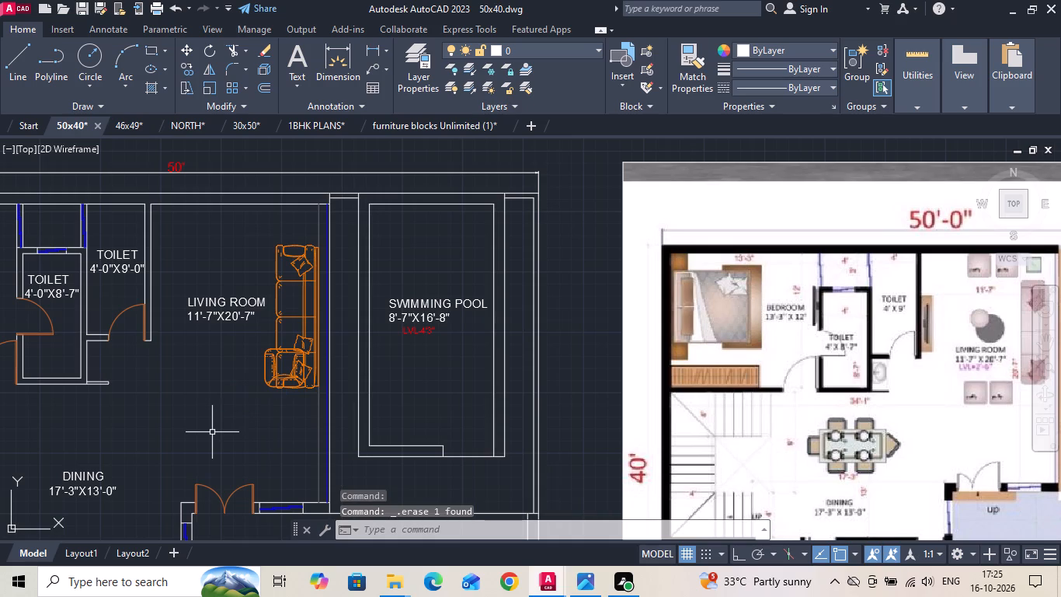
# Move the armchair off the sofa to the open floor just below and left of the sofa's lower end.
pyautogui.click(266, 375)
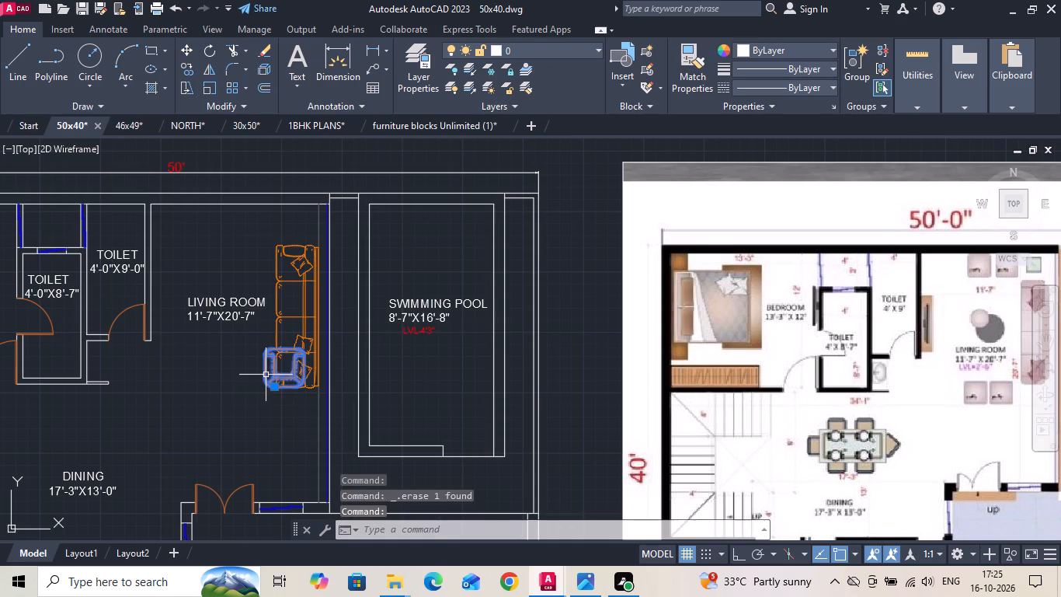
pyautogui.rightClick(266, 375)
pyautogui.click(306, 285)
pyautogui.scroll(2, 300, 375)
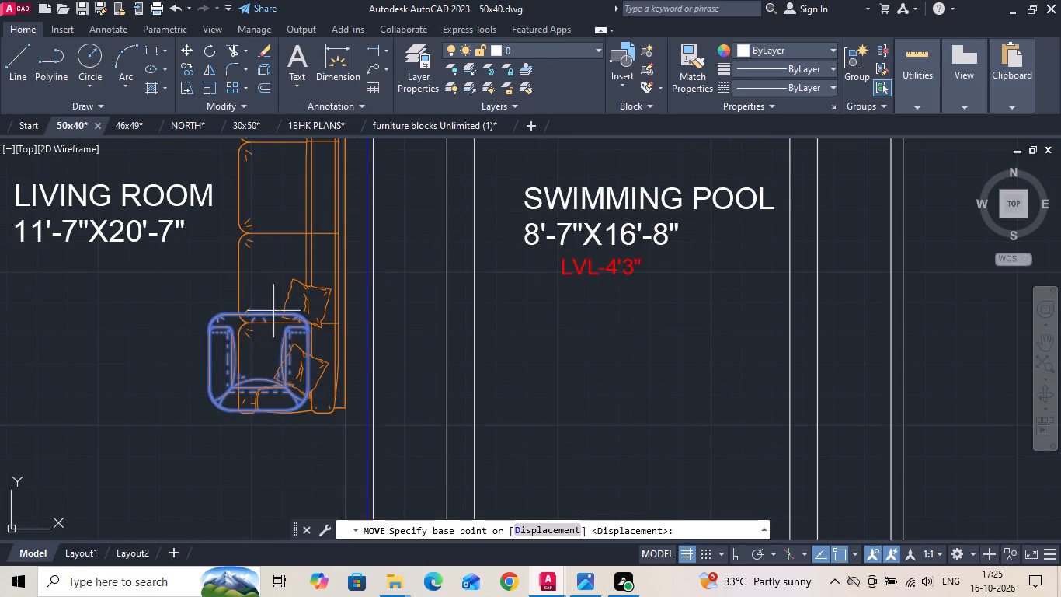
pyautogui.click(266, 312)
pyautogui.scroll(-2, 300, 378)
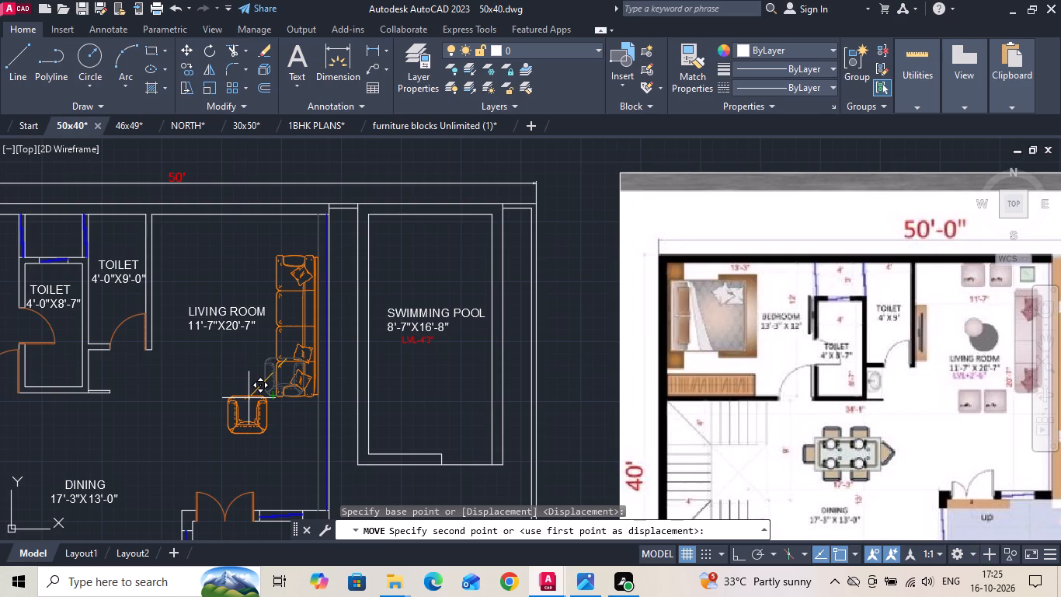
pyautogui.click(249, 398)
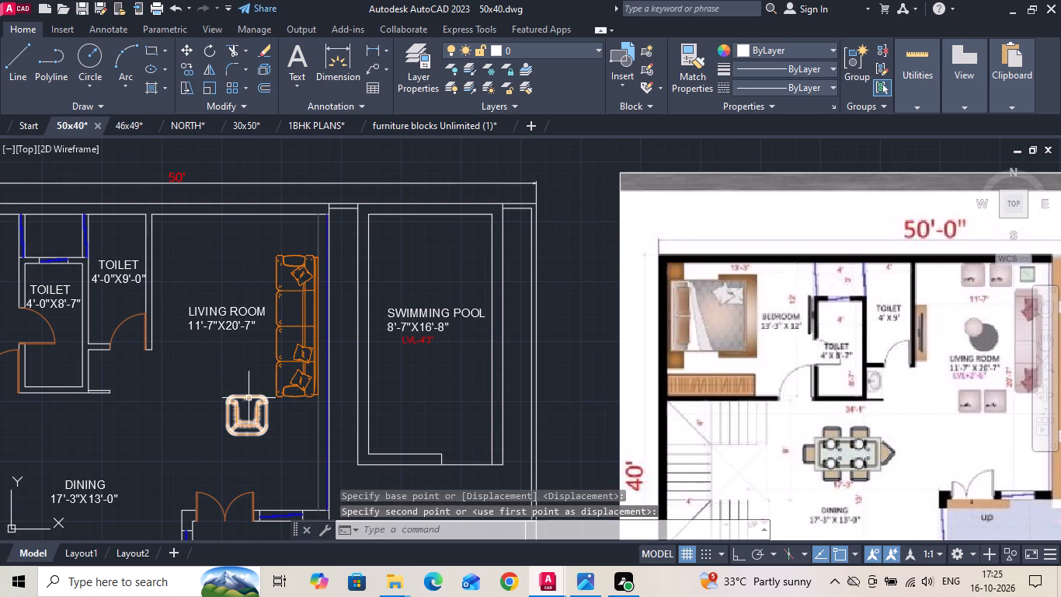
pyautogui.press('Escape')
# Mirror the armchair across a horizontal line above it, keeping the source armchair.
pyautogui.click(243, 400)
pyautogui.click(239, 386)
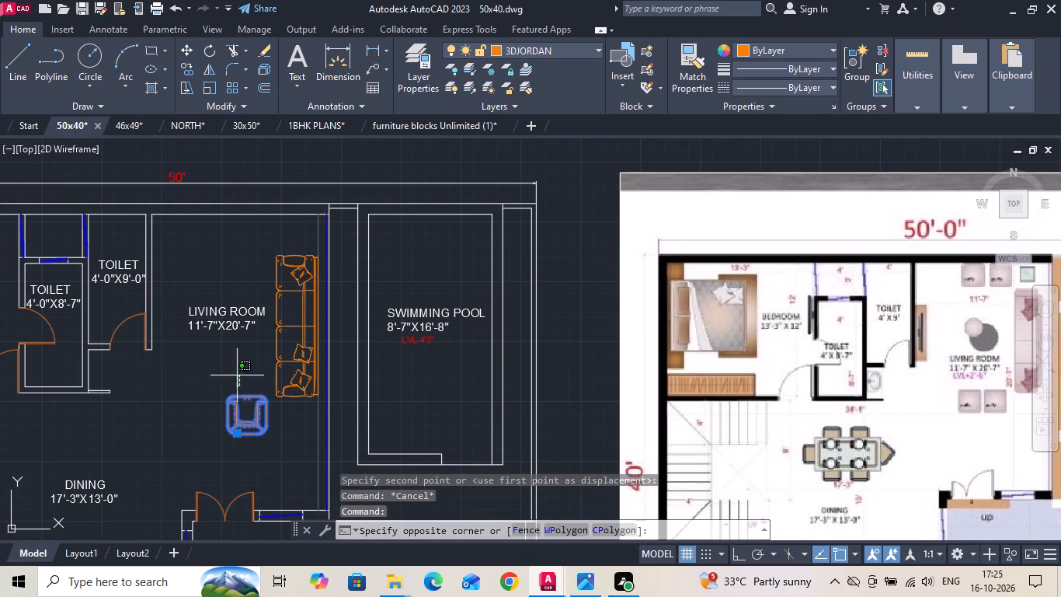
pyautogui.click(235, 357)
pyautogui.write('MI')
pyautogui.press('space')
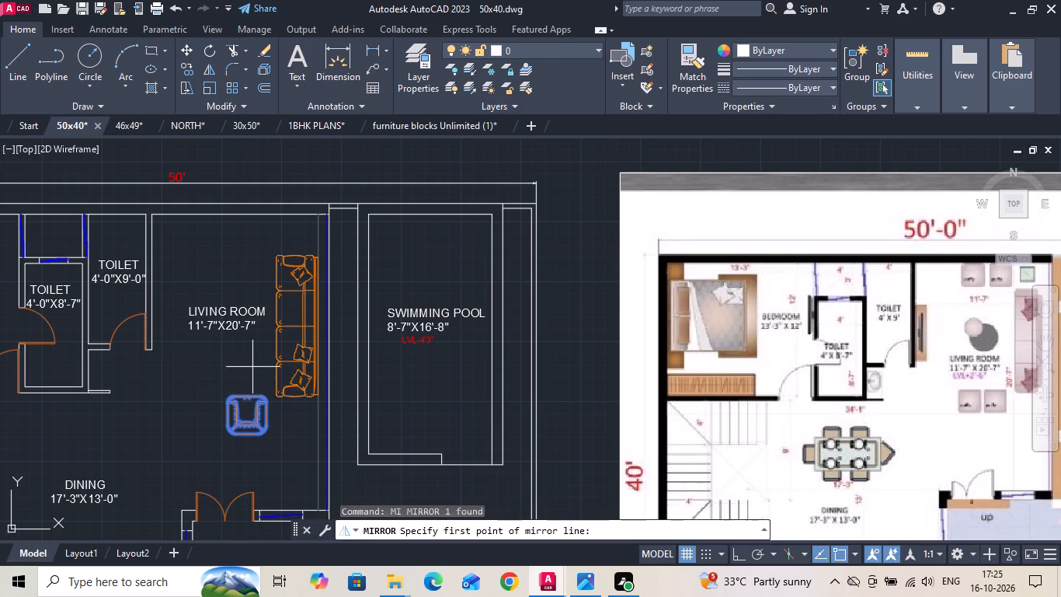
pyautogui.press('F8')
pyautogui.click(255, 365)
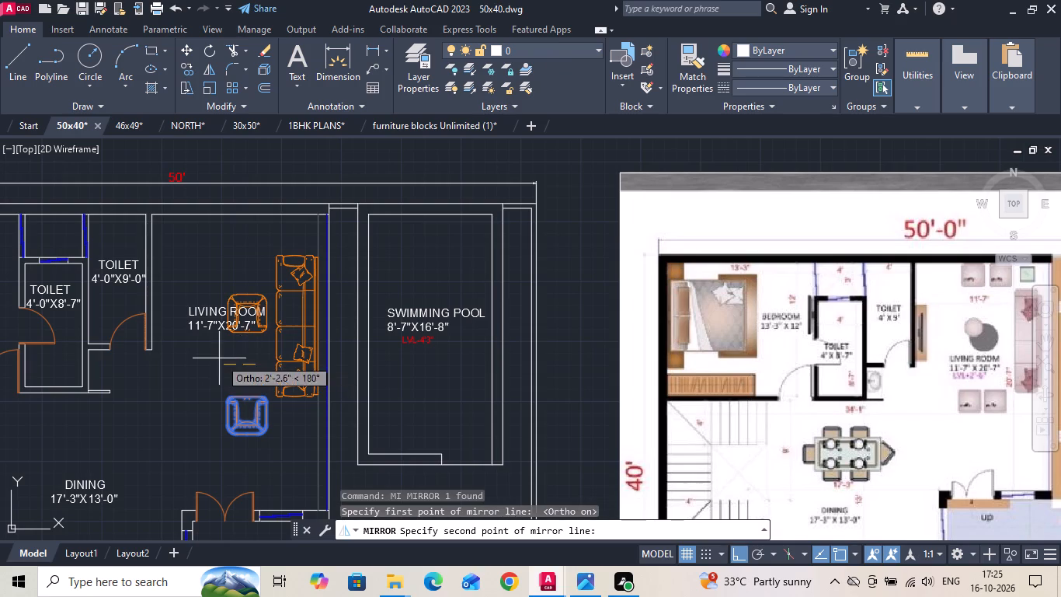
pyautogui.click(207, 358)
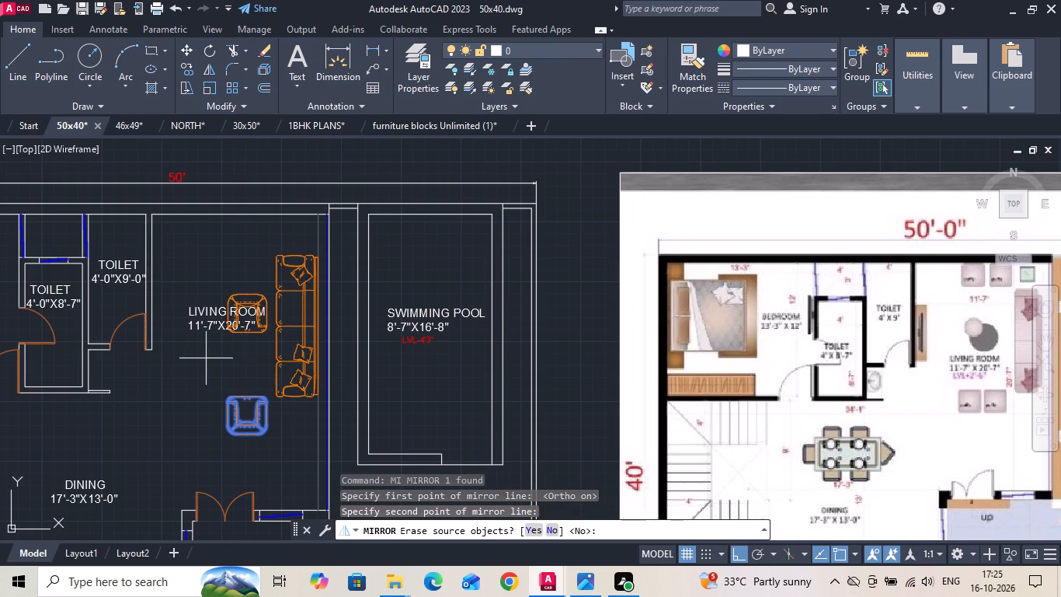
pyautogui.write('N')
pyautogui.press('space')
# Move the mirrored armchair straight up off the LIVING ROOM label to near the room's upper wall.
pyautogui.click(249, 331)
pyautogui.rightClick(249, 331)
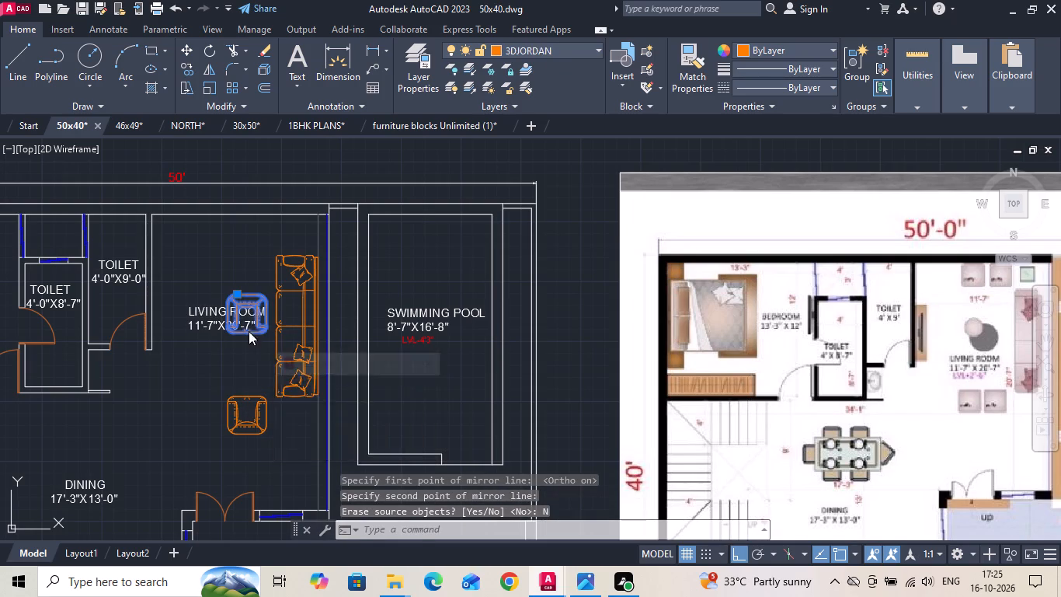
pyautogui.click(315, 287)
pyautogui.click(251, 349)
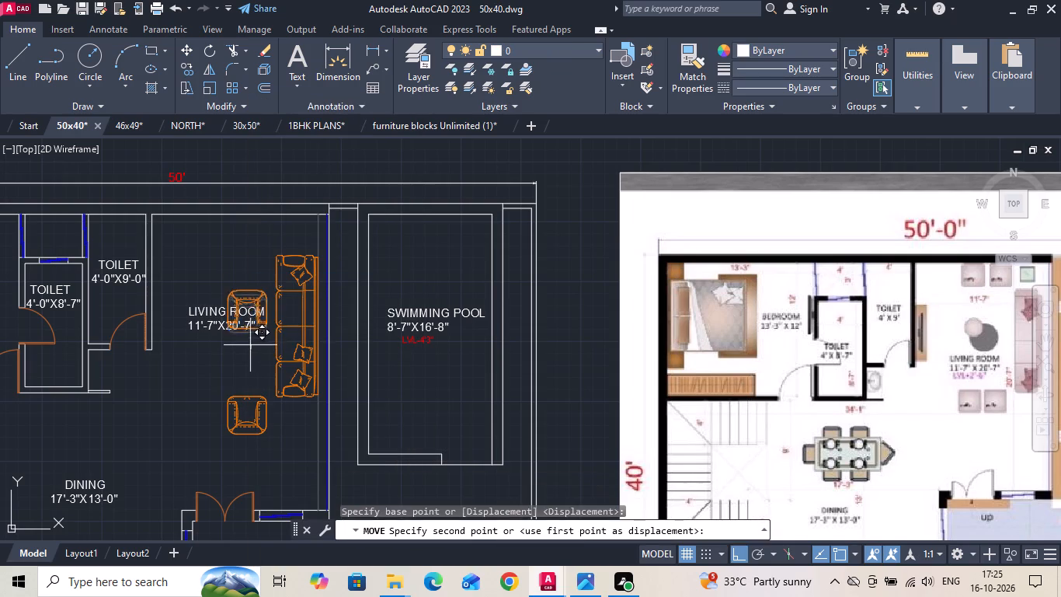
pyautogui.scroll(1, 244, 290)
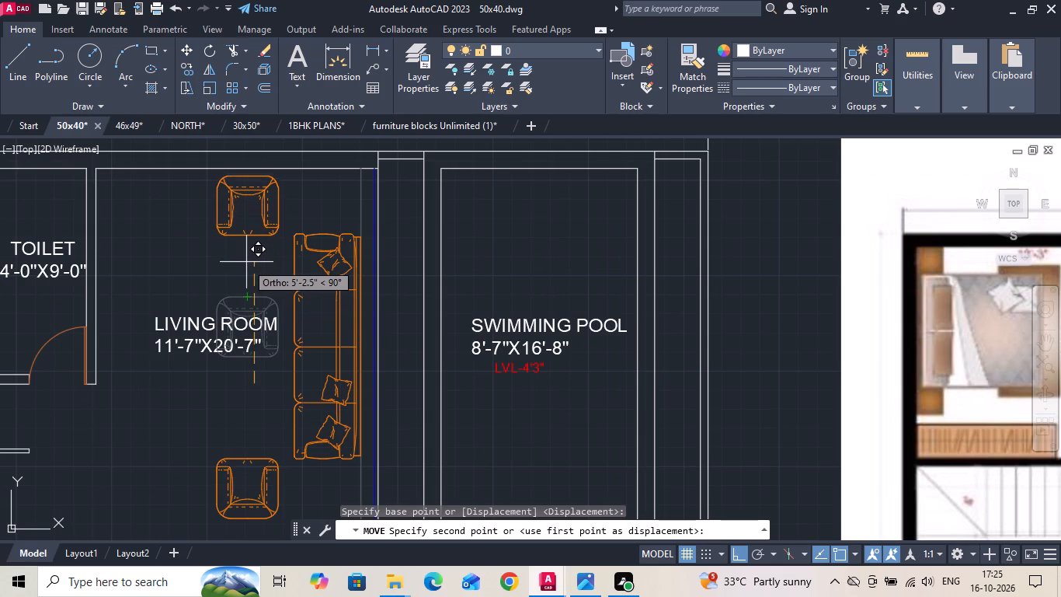
pyautogui.click(248, 260)
# Shift the upper armchair about 8" towards the sofa and set its back against the living room's upper wall.
pyautogui.scroll(-1, 256, 272)
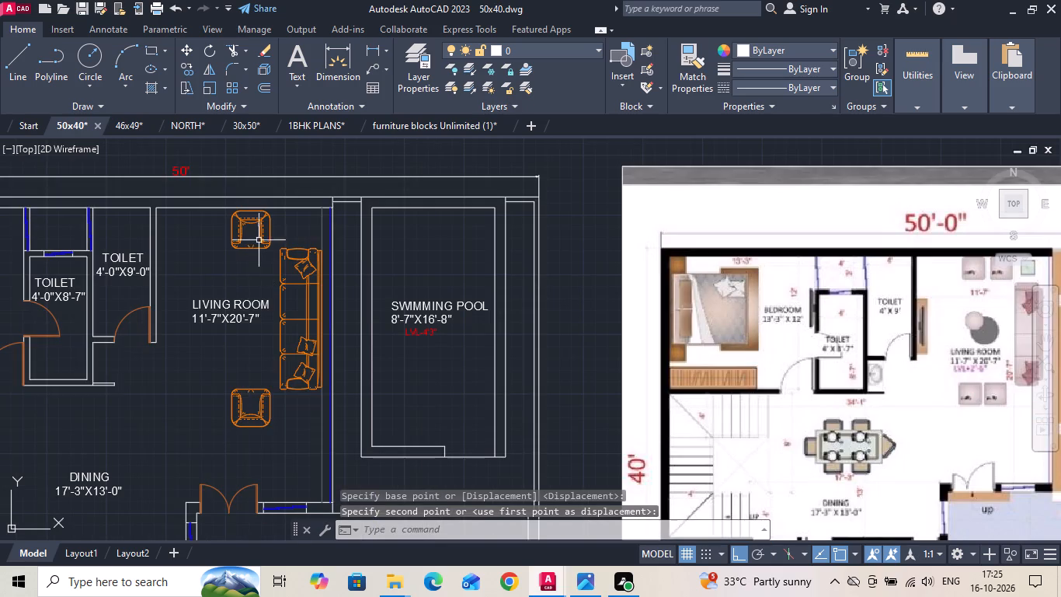
pyautogui.scroll(3, 266, 201)
pyautogui.moveTo(289, 294); pyautogui.dragTo(258, 318)
pyautogui.click(252, 319)
pyautogui.rightClick(252, 319)
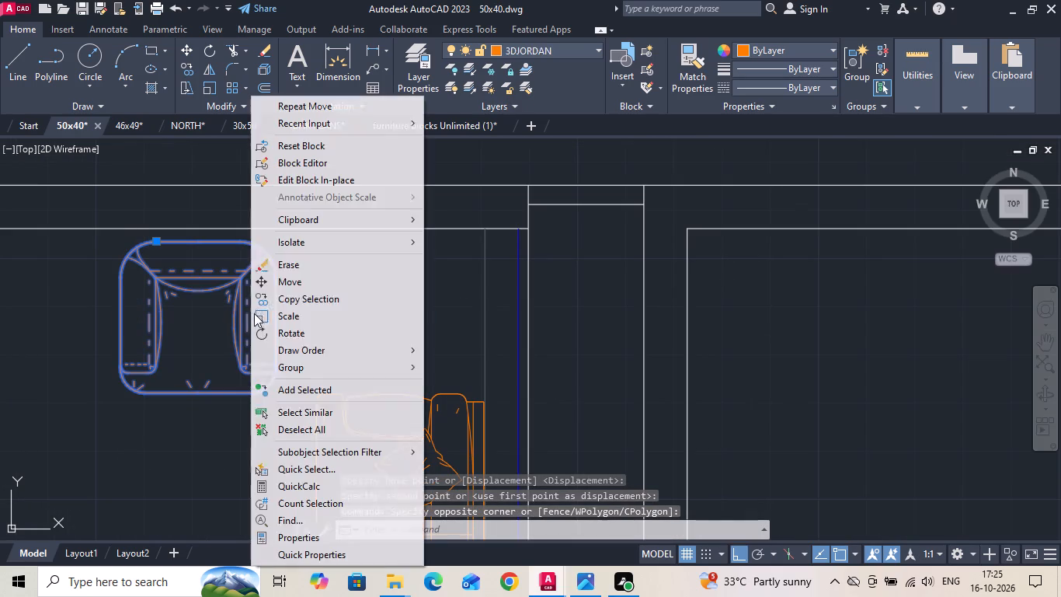
pyautogui.click(280, 277)
pyautogui.moveTo(357, 307); pyautogui.dragTo(378, 307)
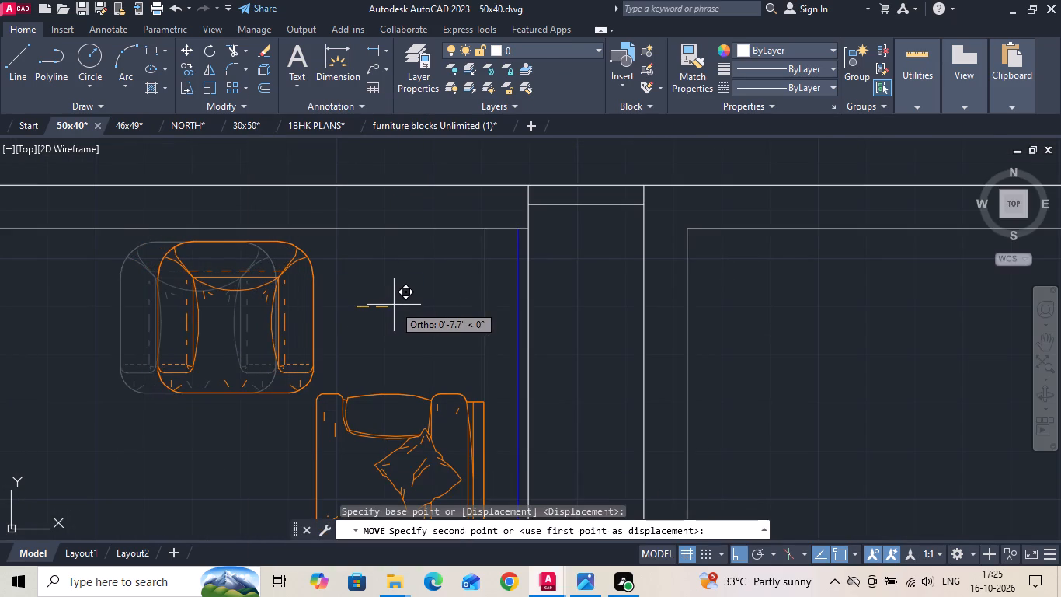
pyautogui.click(396, 303)
pyautogui.moveTo(339, 295); pyautogui.dragTo(280, 305)
pyautogui.click(224, 305)
pyautogui.rightClick(224, 305)
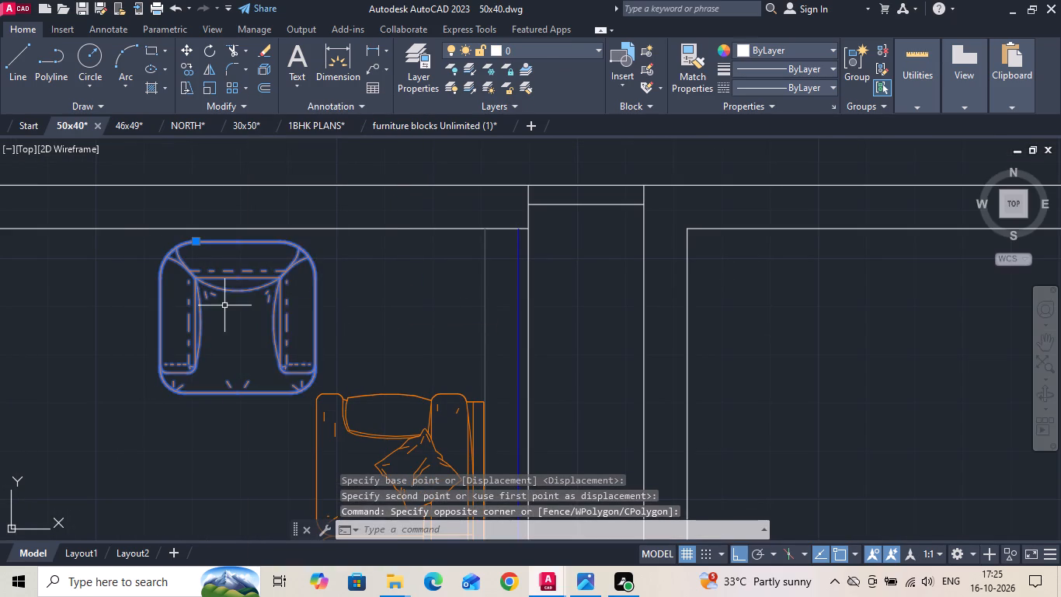
pyautogui.click(262, 287)
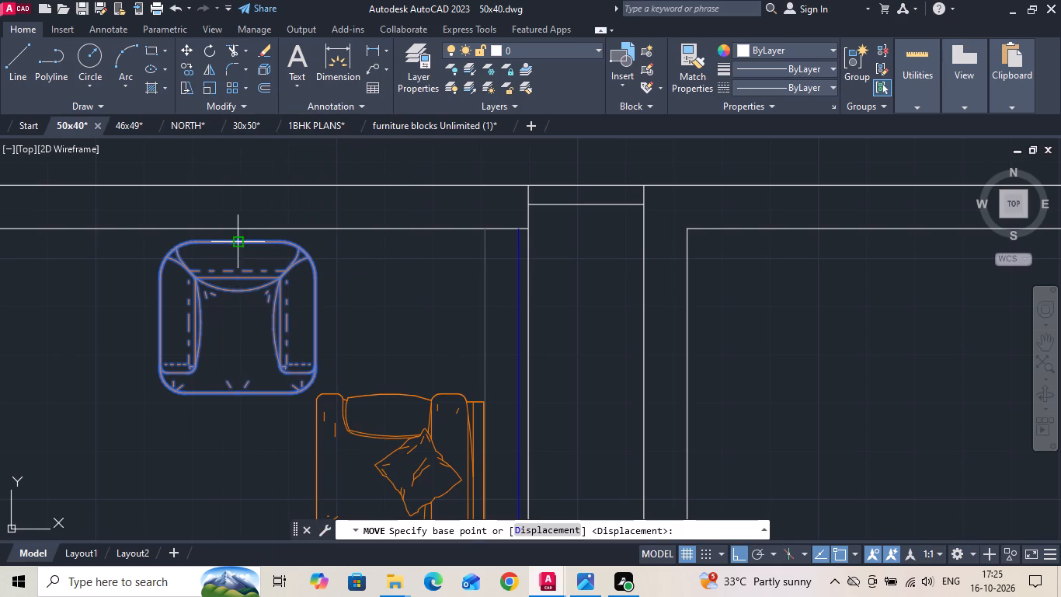
pyautogui.click(241, 243)
pyautogui.click(240, 230)
# Copy the upper armchair about 2'-11" to the left along the wall to form a pair.
pyautogui.moveTo(344, 265); pyautogui.dragTo(259, 291)
pyautogui.click(246, 292)
pyautogui.rightClick(245, 292)
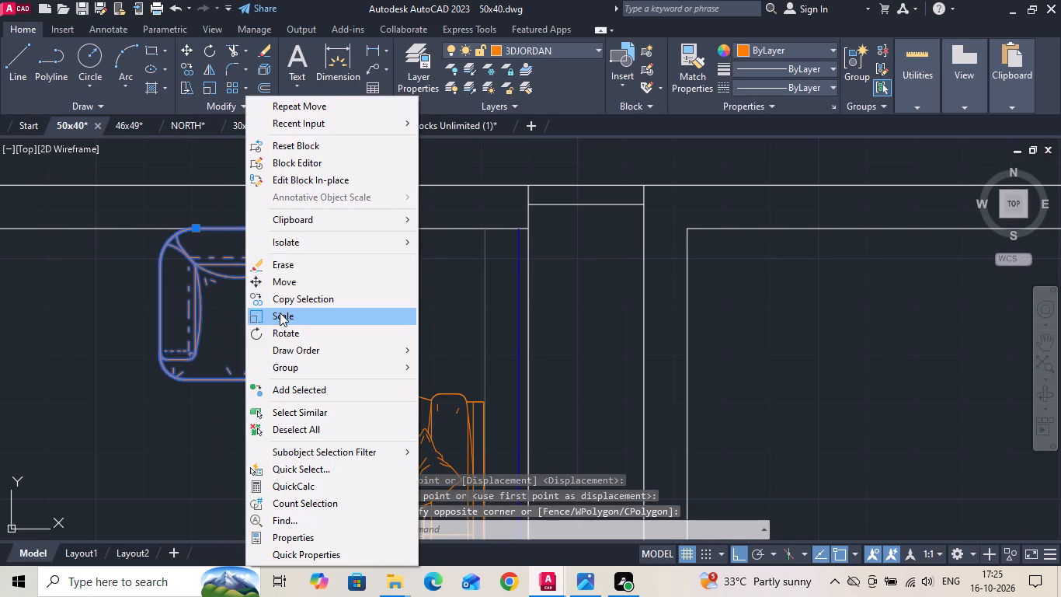
pyautogui.click(289, 303)
pyautogui.moveTo(407, 311); pyautogui.dragTo(385, 316)
pyautogui.moveTo(187, 320); pyautogui.dragTo(393, 311, button='middle')
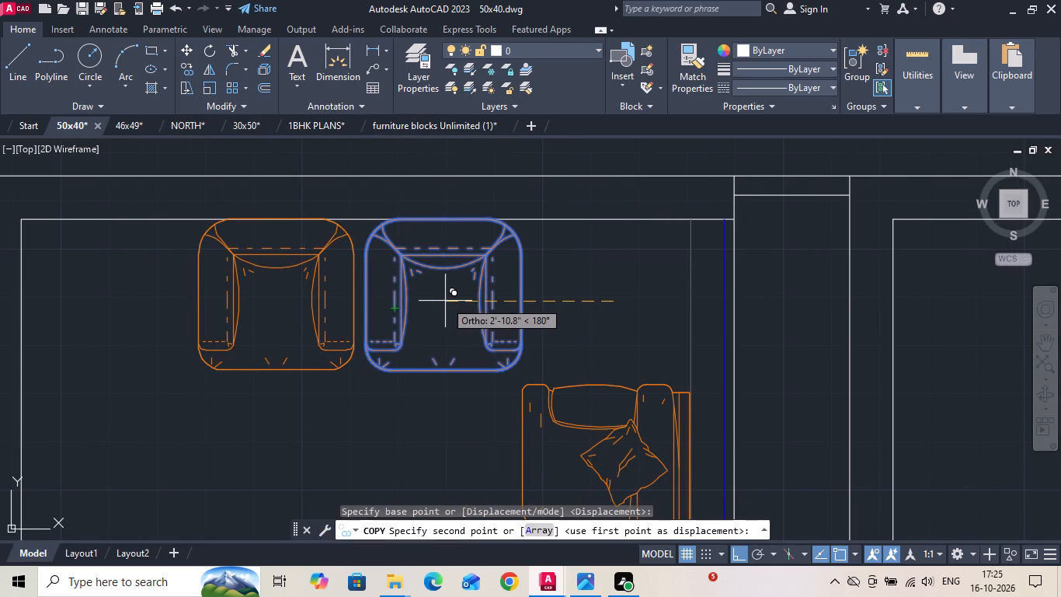
pyautogui.click(445, 301)
pyautogui.scroll(-2, 330, 240)
pyautogui.press('Escape')
# Move the four-seat sofa slightly upward towards the pair of armchairs.
pyautogui.moveTo(426, 272); pyautogui.dragTo(420, 300)
pyautogui.click(419, 311)
pyautogui.rightClick(419, 311)
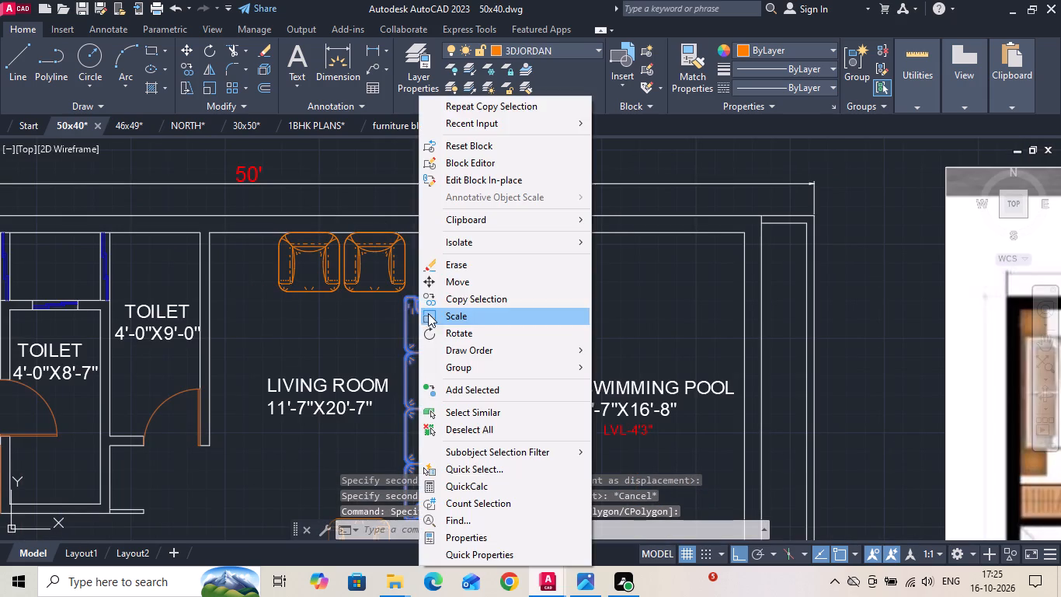
pyautogui.click(451, 288)
pyautogui.scroll(1, 521, 307)
pyautogui.click(618, 327)
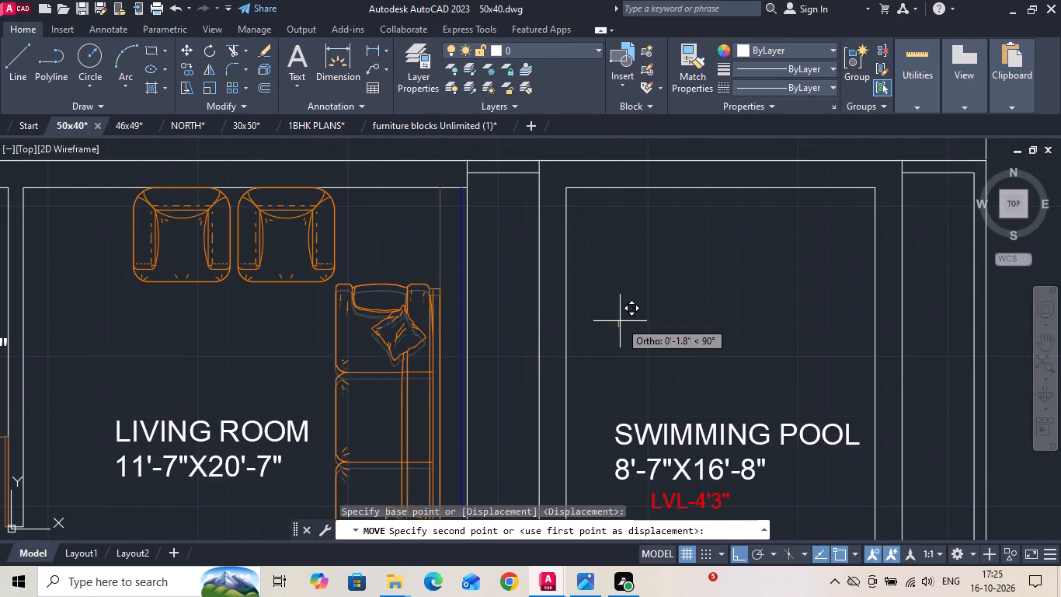
pyautogui.click(621, 317)
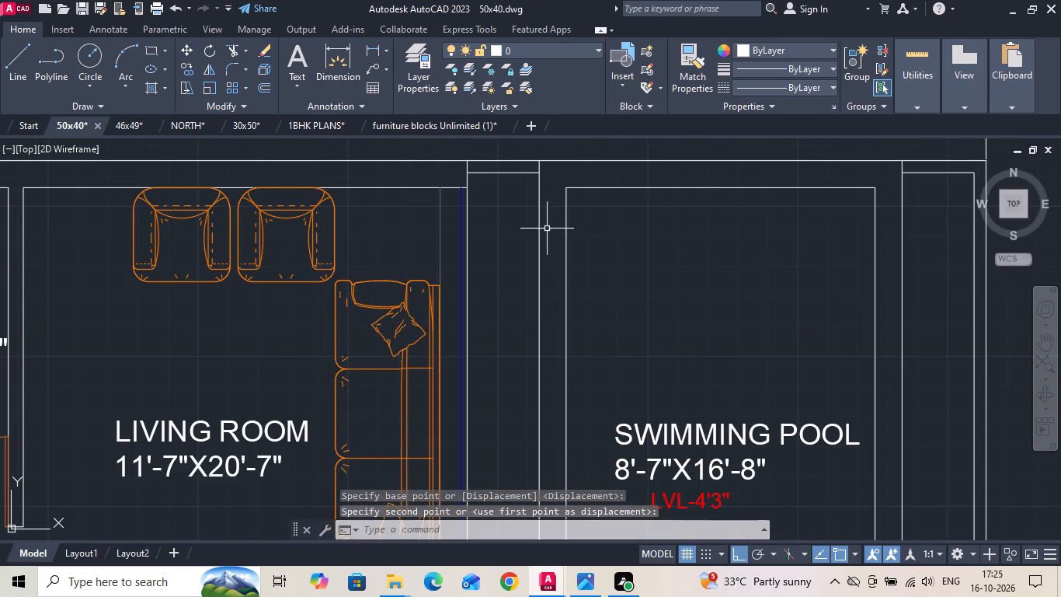
# Delete the single armchair below the sofa's lower end.
pyautogui.scroll(-2, 523, 210)
pyautogui.scroll(3, 447, 401)
pyautogui.moveTo(428, 382); pyautogui.dragTo(409, 375)
pyautogui.click(383, 359)
pyautogui.rightClick(383, 359)
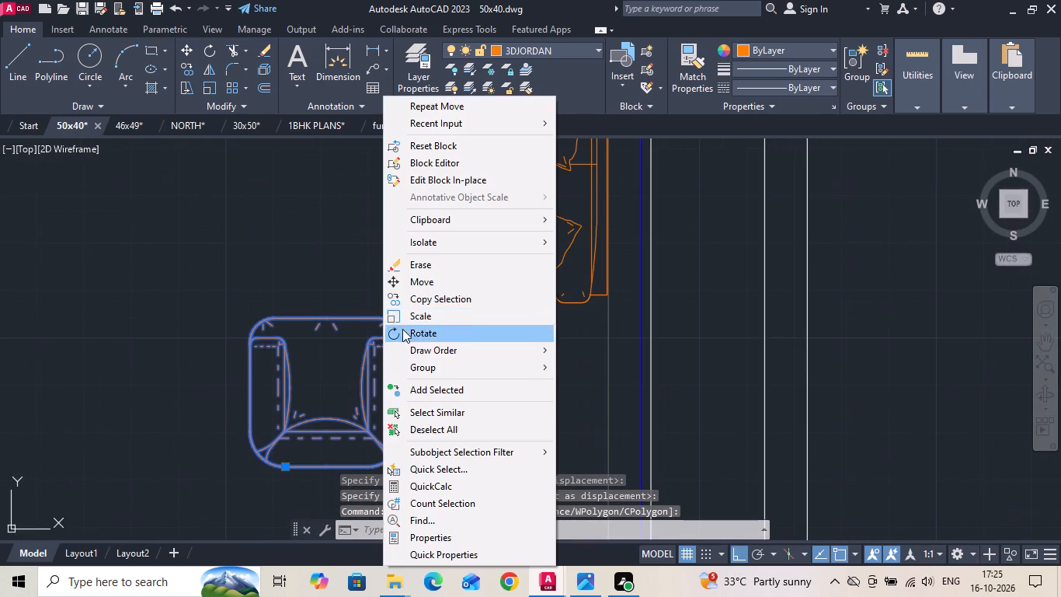
pyautogui.press('Escape')
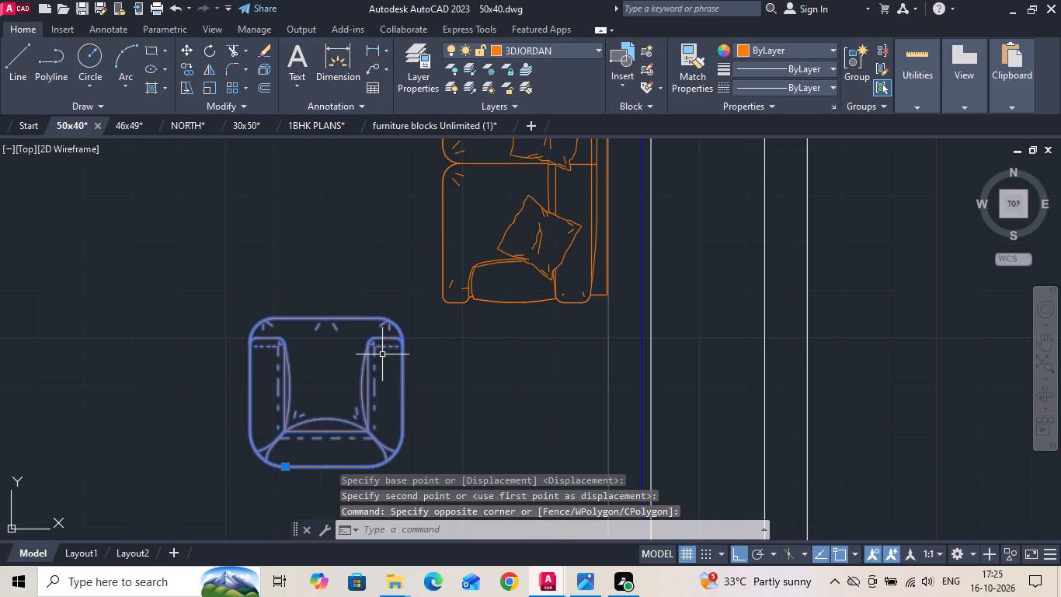
pyautogui.press('Delete')
# Mirror the pair of armchairs about the horizontal line through the sofa's midpoint, keeping the originals, to form a matching pair below it.
pyautogui.scroll(-3, 395, 397)
pyautogui.scroll(1, 393, 253)
pyautogui.moveTo(387, 234); pyautogui.dragTo(374, 234)
pyautogui.click(325, 234)
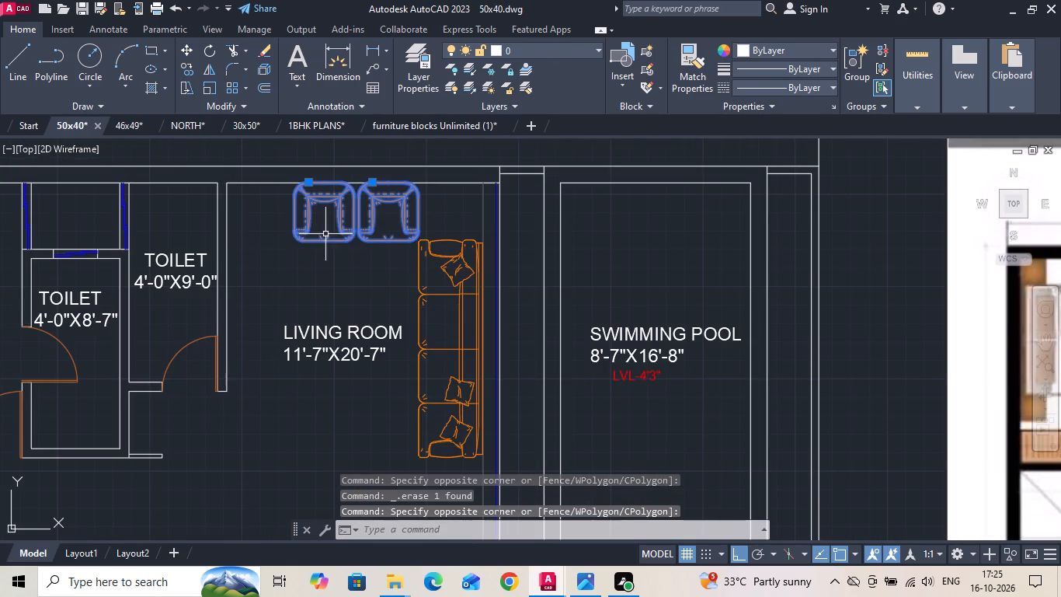
pyautogui.write('MI')
pyautogui.press('space')
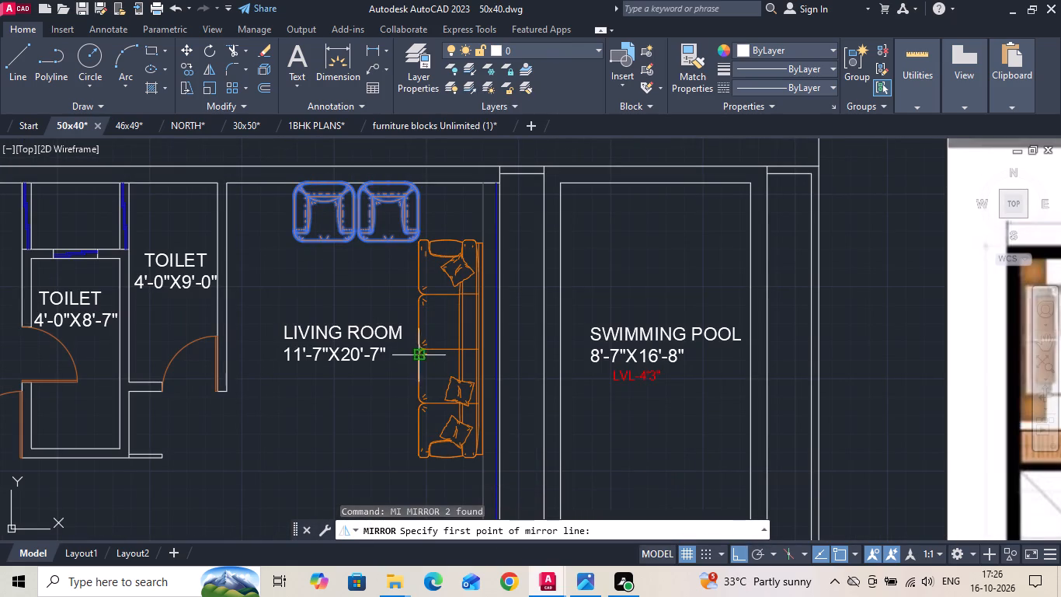
pyautogui.click(443, 354)
pyautogui.click(326, 377)
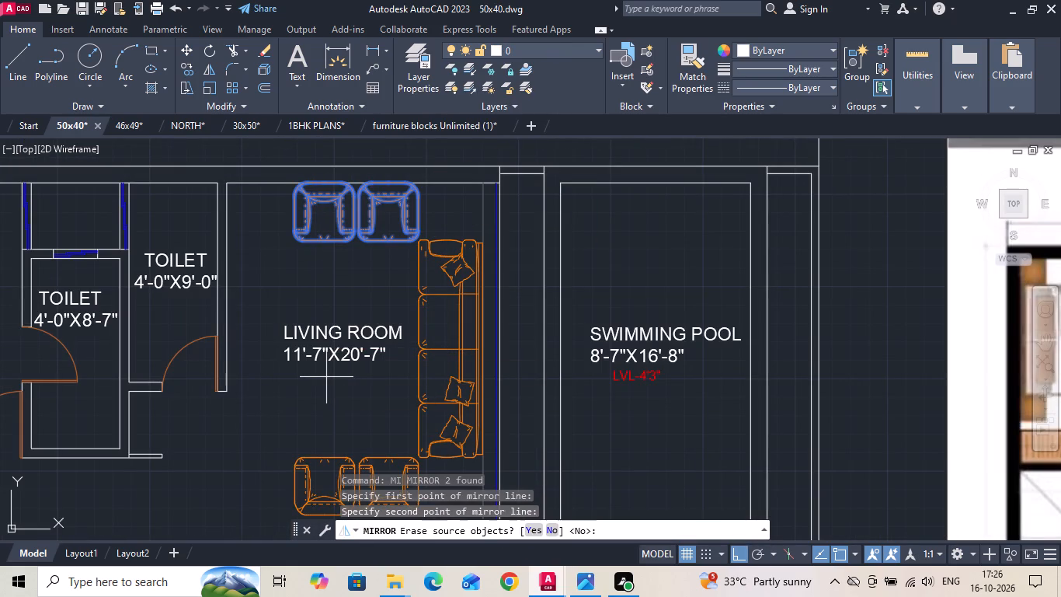
pyautogui.press('n')
pyautogui.scroll(-1, 440, 291)
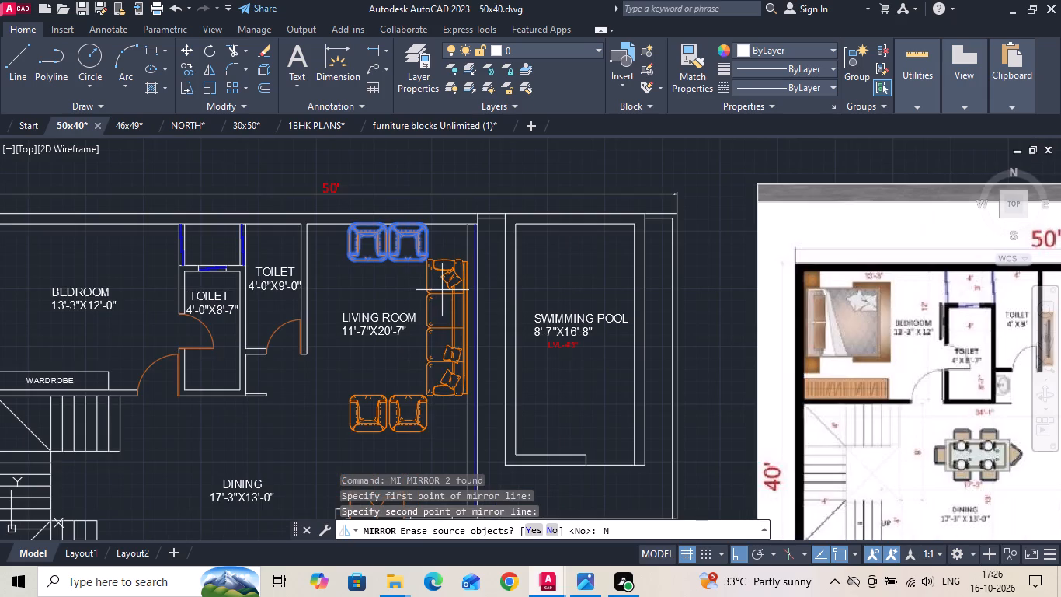
pyautogui.press('space')
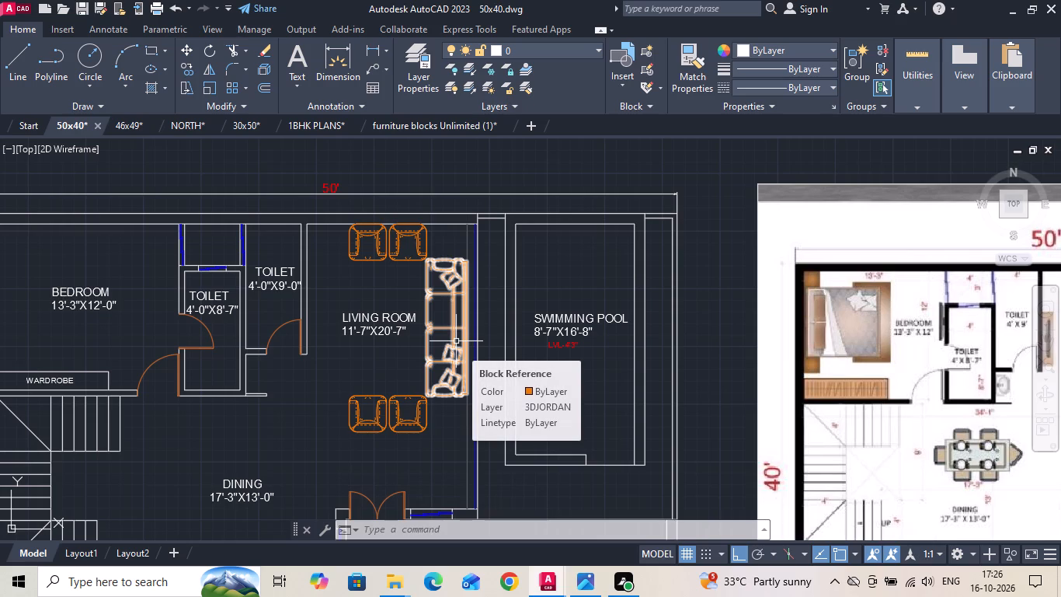
# Check the reference image's dining set and select the cyan oval six-chair dining table in the furniture blocks Unlimited (1) drawing.
pyautogui.scroll(-2, 400, 351)
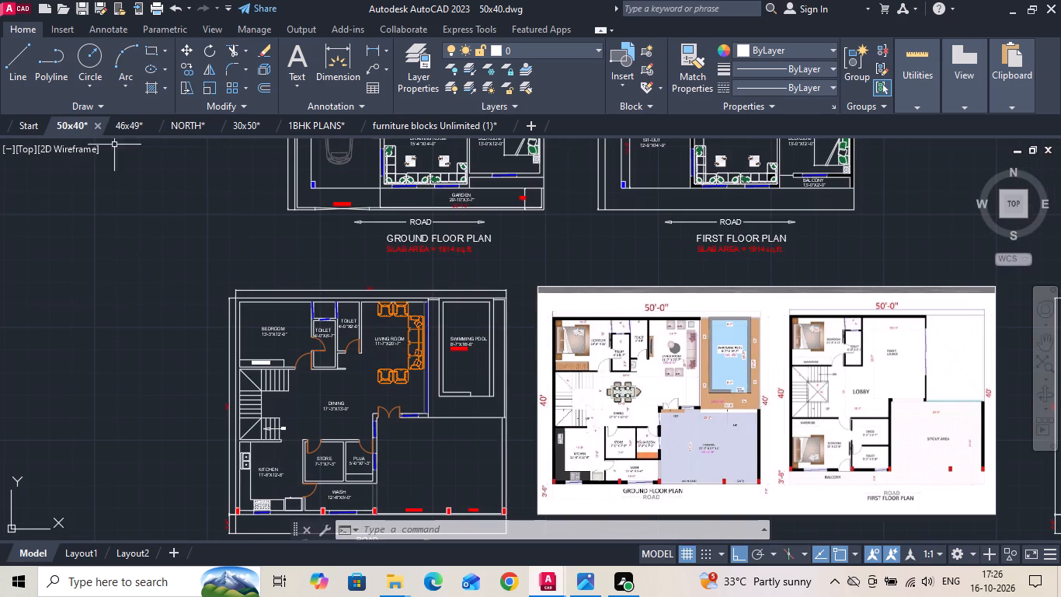
pyautogui.click(398, 128)
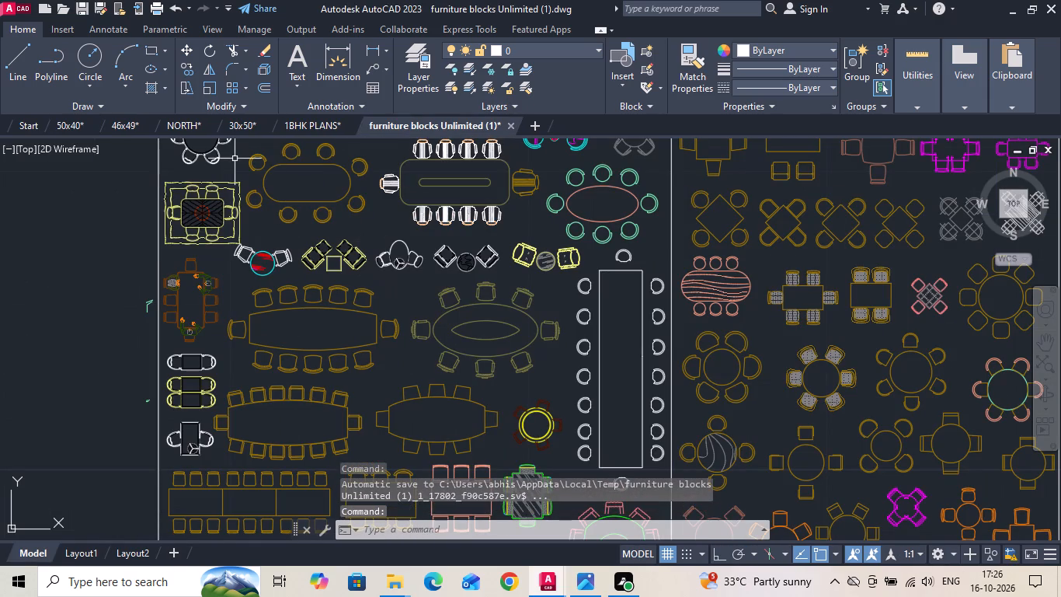
pyautogui.click(68, 131)
pyautogui.scroll(4, 623, 379)
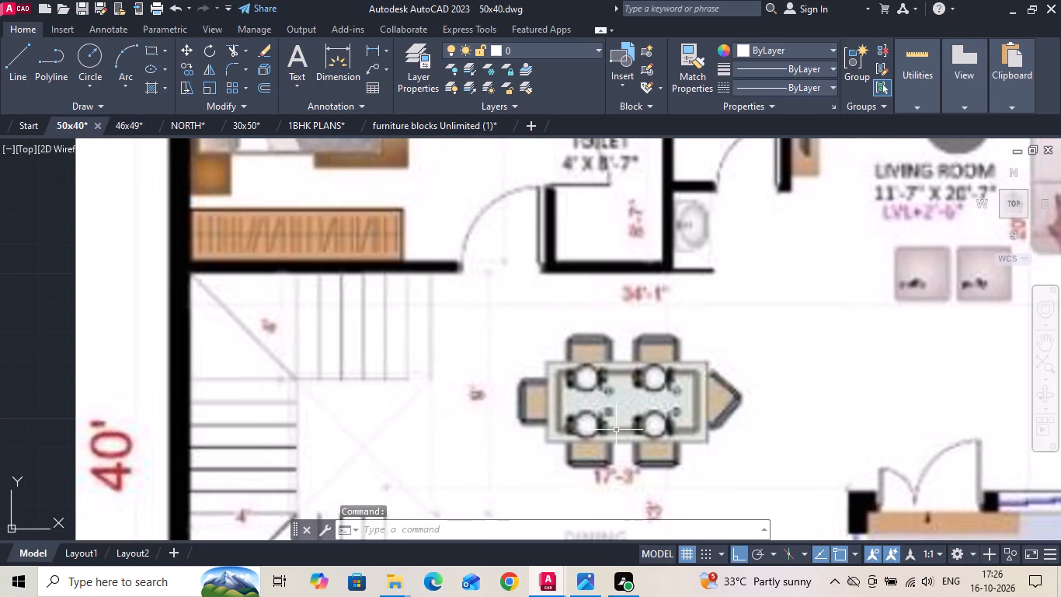
pyautogui.click(436, 131)
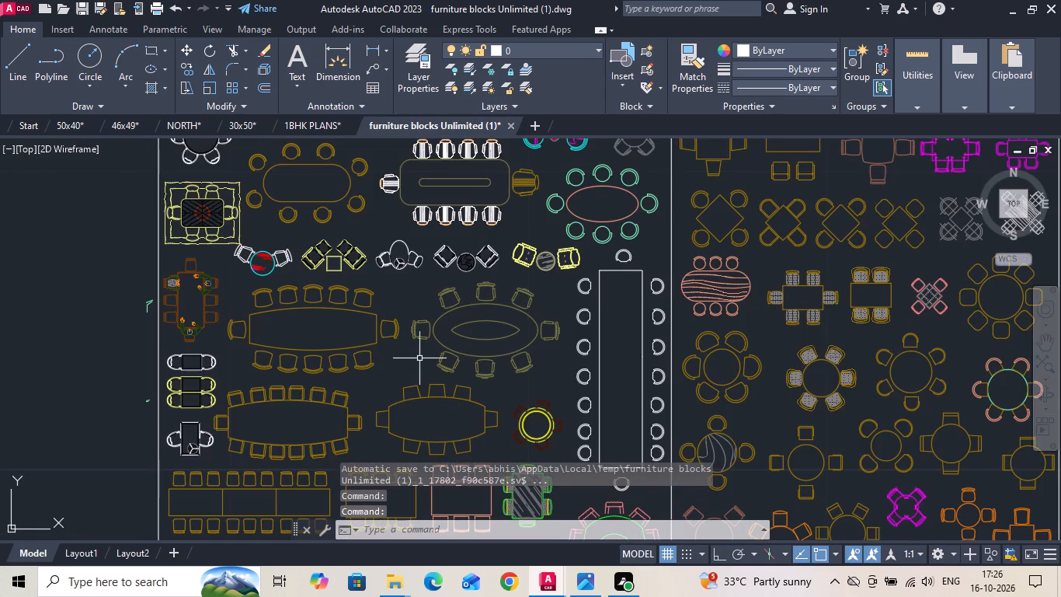
pyautogui.scroll(-1, 405, 396)
pyautogui.moveTo(395, 281); pyautogui.dragTo(333, 473, button='middle')
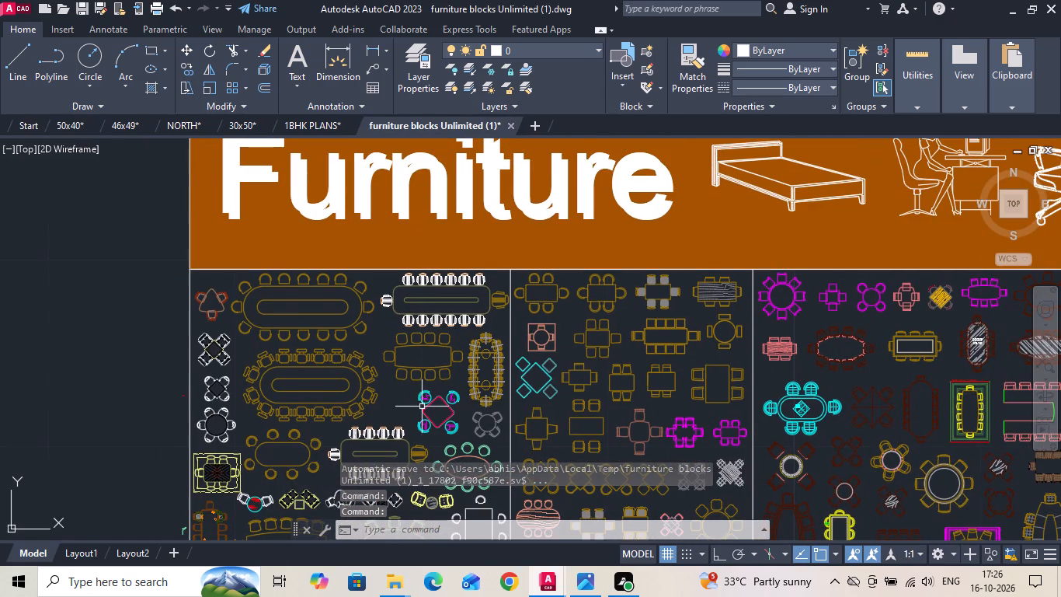
pyautogui.scroll(1, 606, 354)
pyautogui.moveTo(642, 367); pyautogui.dragTo(523, 309, button='middle')
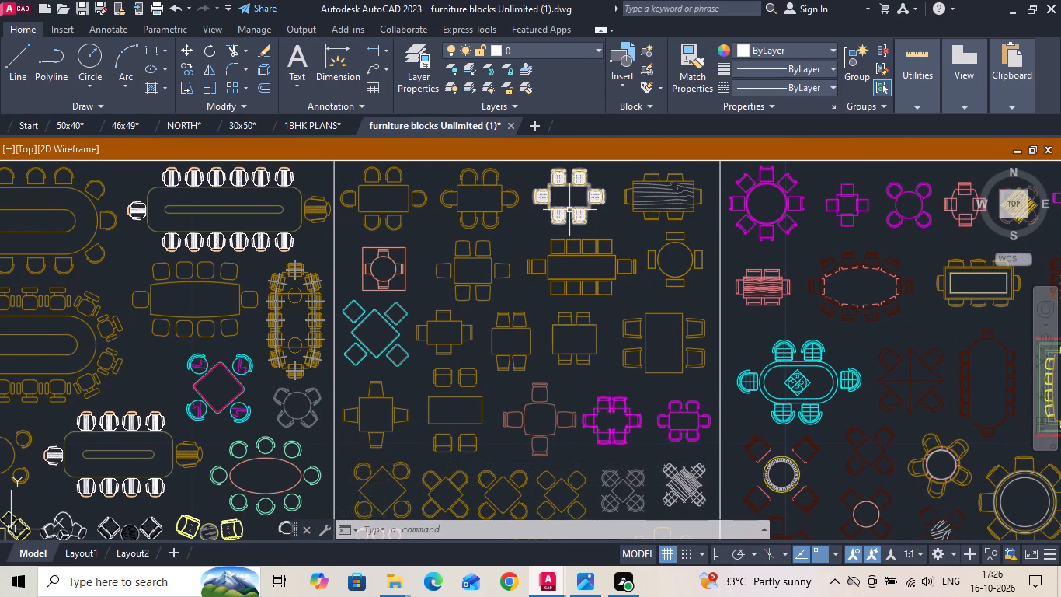
pyautogui.moveTo(781, 372); pyautogui.dragTo(492, 371, button='middle')
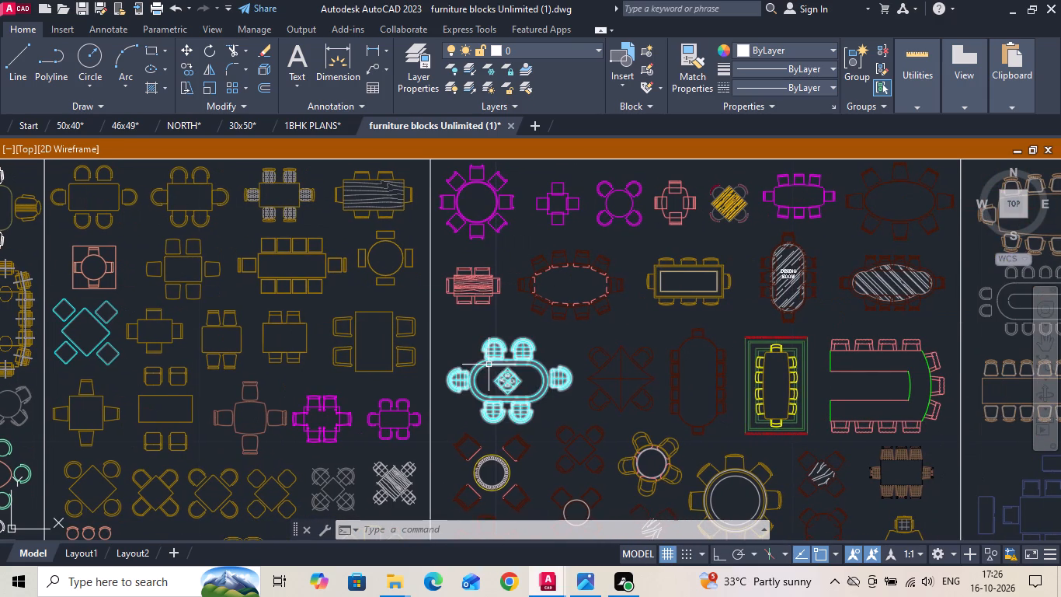
pyautogui.click(506, 373)
# Look over the other dining and meeting table sets in the furniture library for suitable blocks.
pyautogui.scroll(-2, 427, 312)
pyautogui.scroll(1, 844, 305)
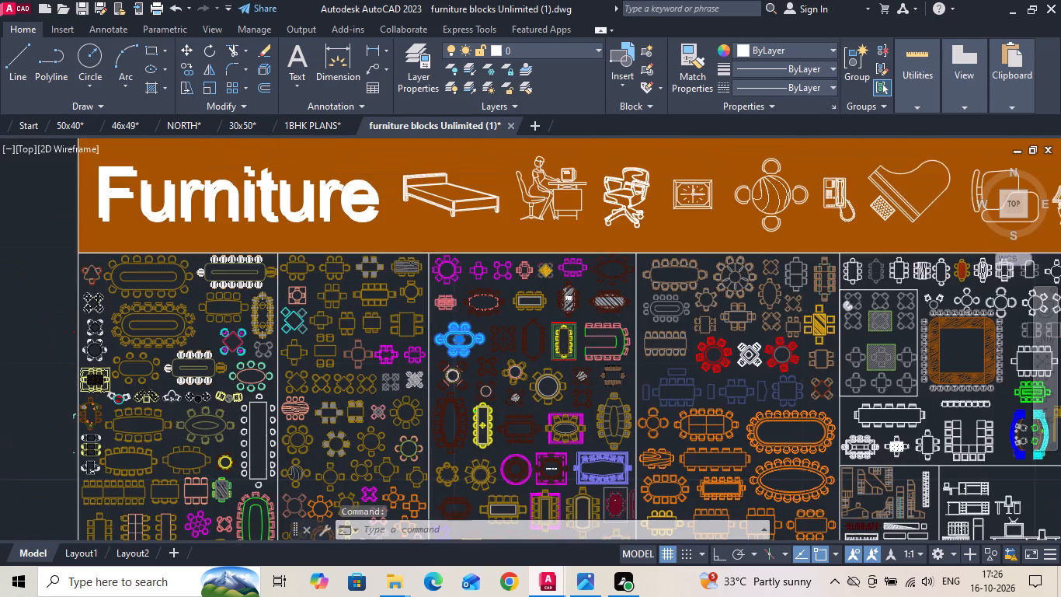
pyautogui.scroll(1, 844, 305)
pyautogui.scroll(-1, 416, 299)
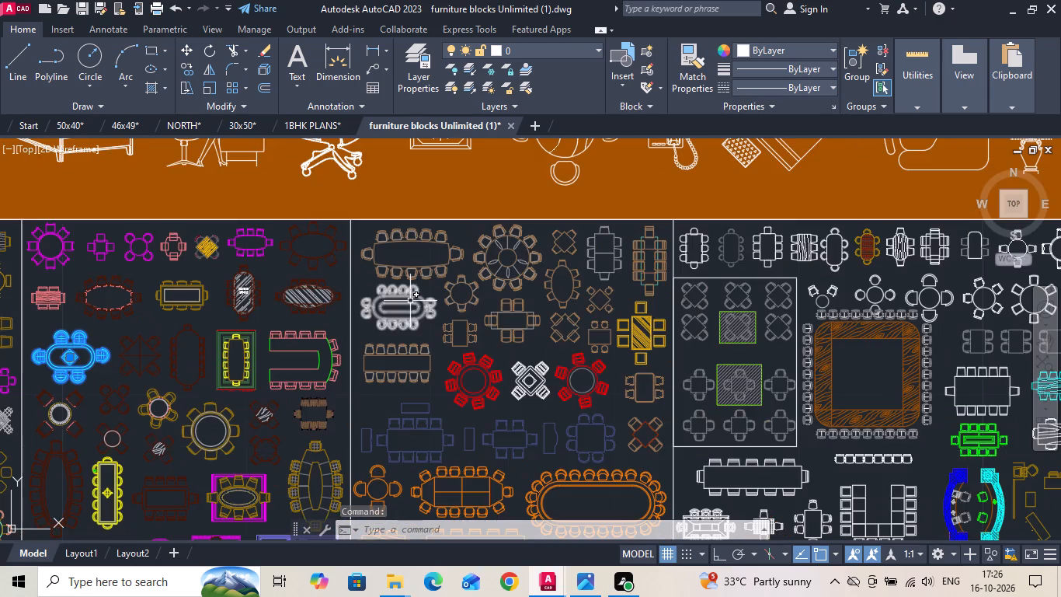
pyautogui.moveTo(705, 396); pyautogui.dragTo(537, 374, button='middle')
pyautogui.scroll(-1, 597, 372)
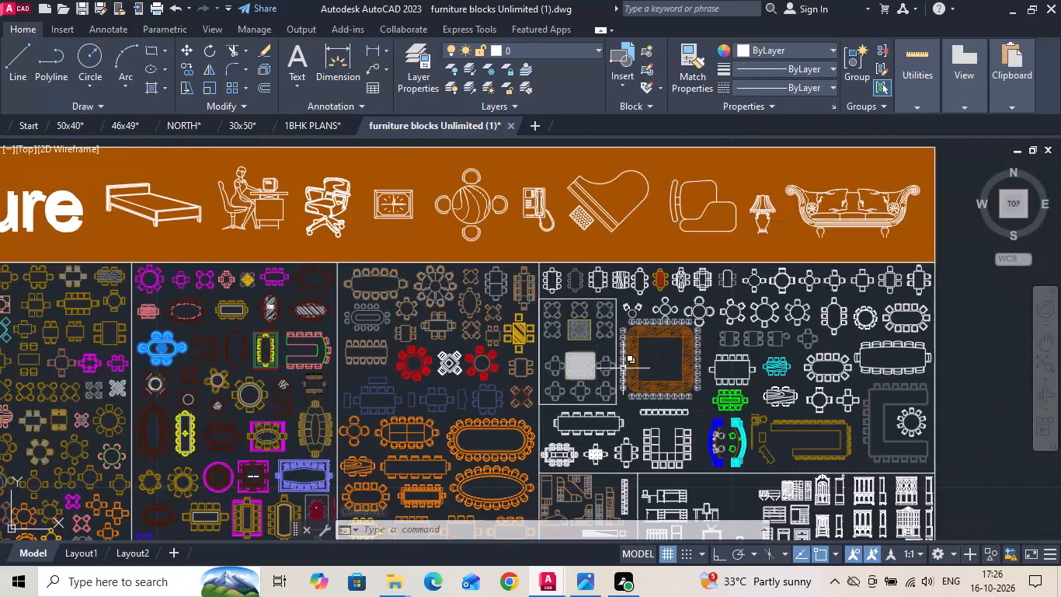
pyautogui.scroll(1, 457, 480)
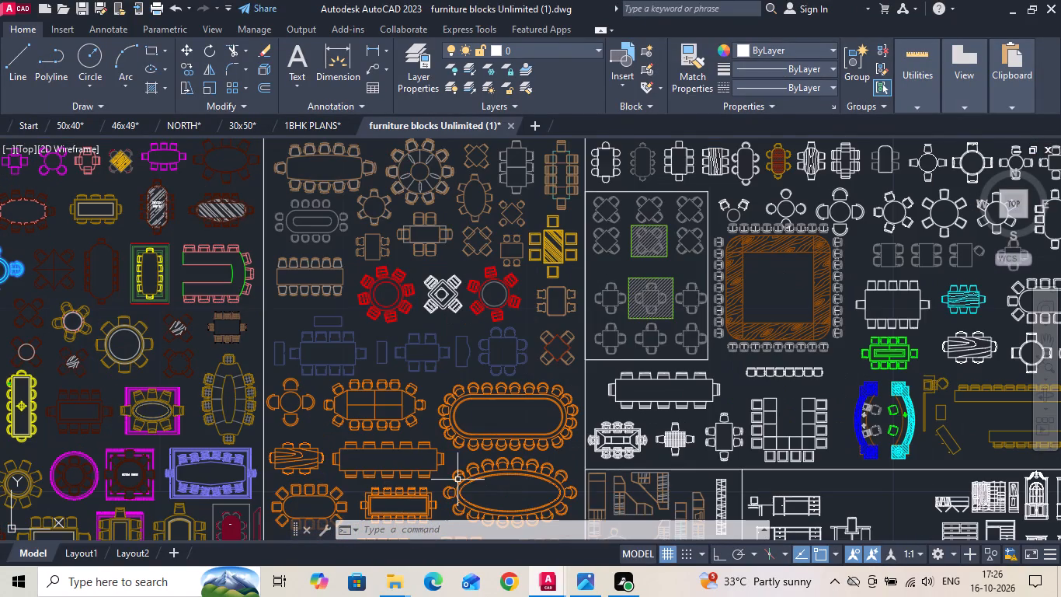
pyautogui.moveTo(457, 445); pyautogui.dragTo(551, 248, button='middle')
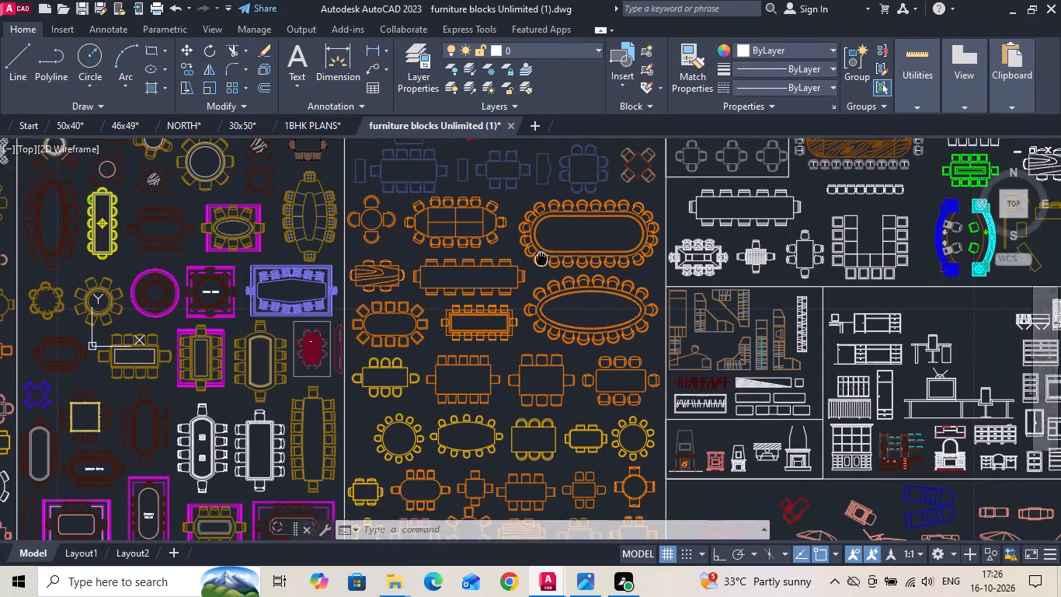
pyautogui.moveTo(551, 248); pyautogui.dragTo(612, 187, button='middle')
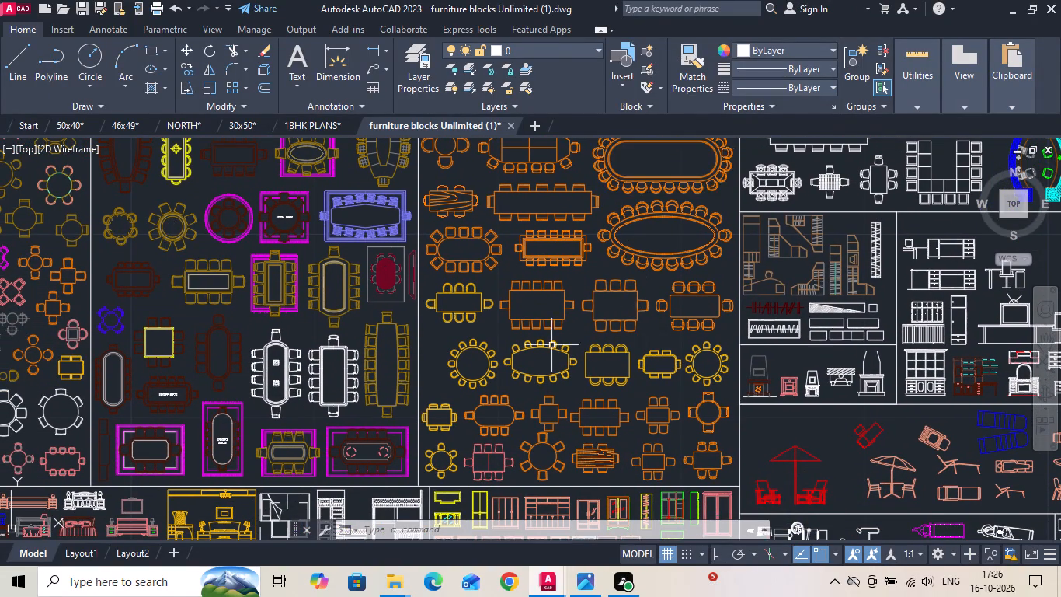
# Add two gold double beds with side tables from the library's bed section to the selection.
pyautogui.scroll(-1, 548, 345)
pyautogui.moveTo(376, 403); pyautogui.dragTo(452, 260, button='middle')
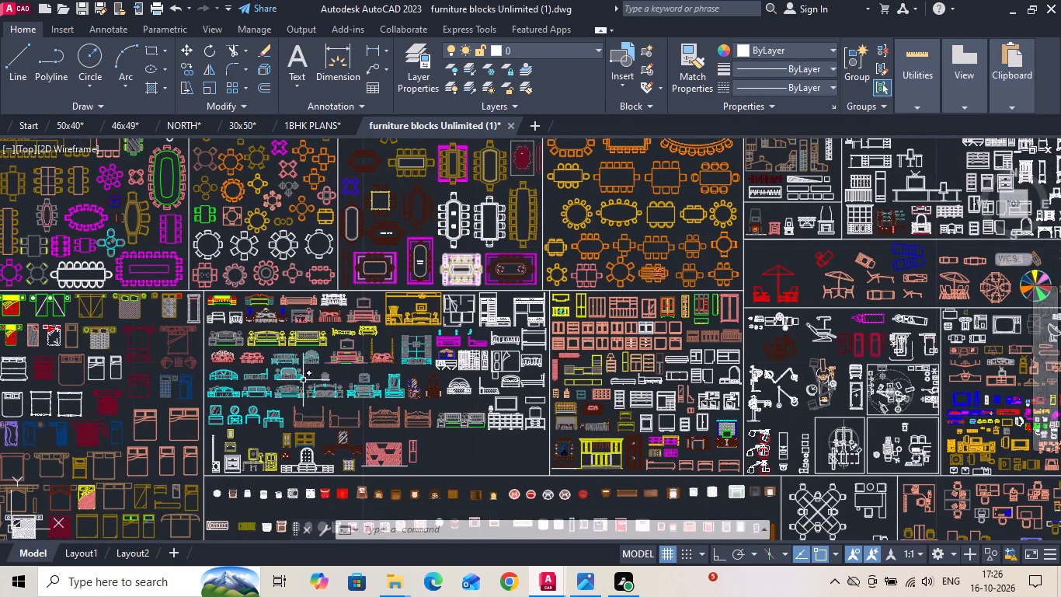
pyautogui.moveTo(178, 380); pyautogui.dragTo(413, 357, button='middle')
pyautogui.scroll(2, 291, 462)
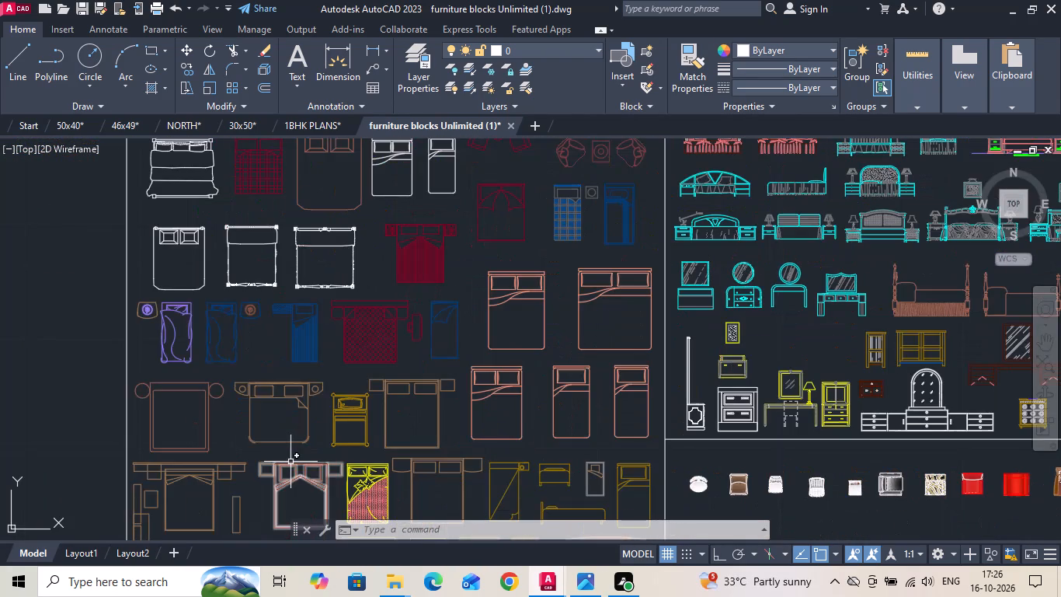
pyautogui.scroll(-1, 290, 462)
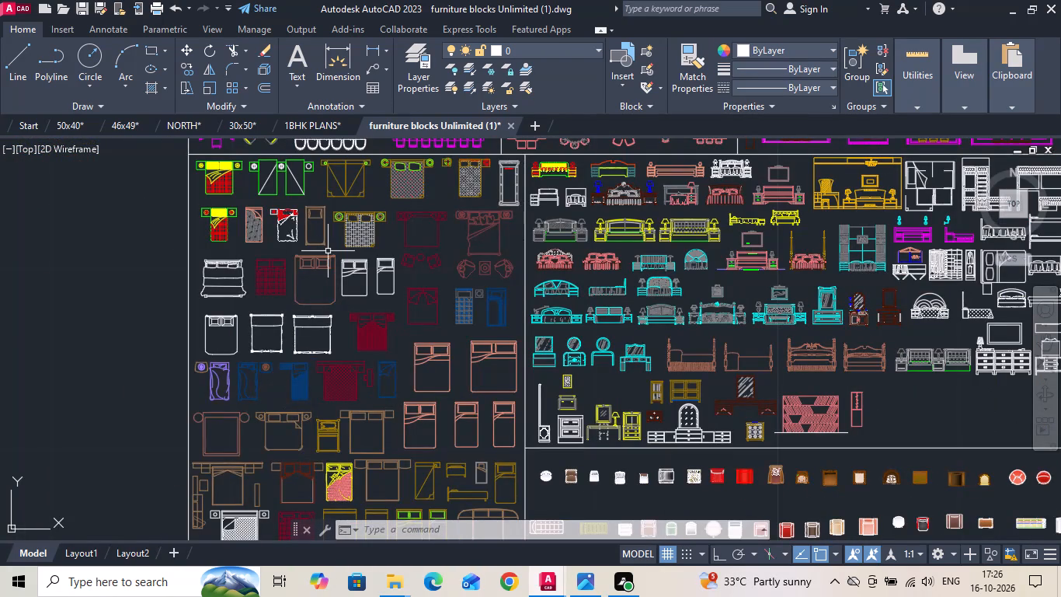
pyautogui.scroll(1, 328, 251)
pyautogui.scroll(-1, 328, 252)
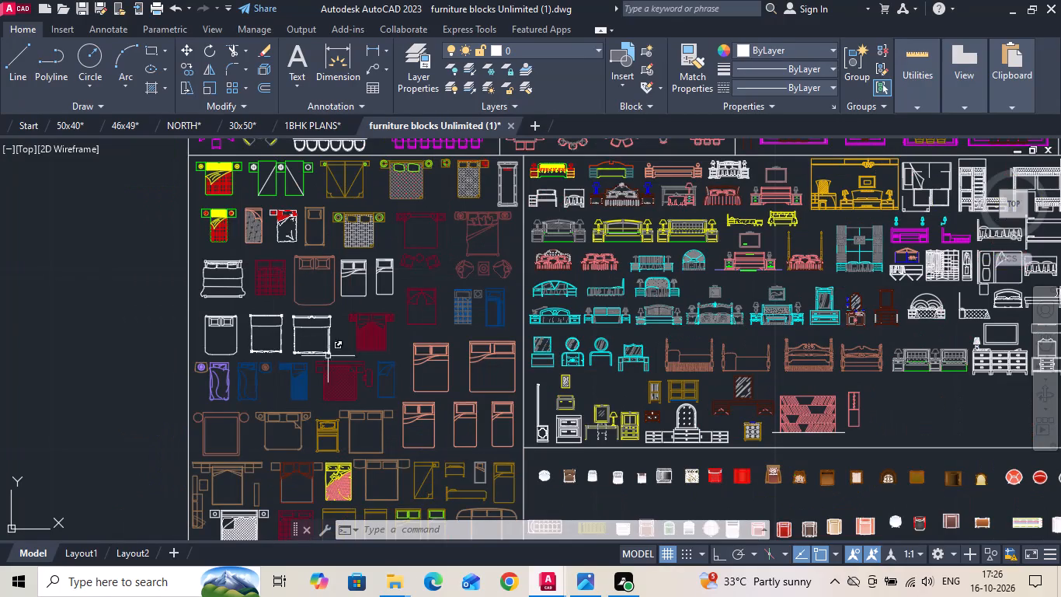
pyautogui.moveTo(334, 375); pyautogui.dragTo(343, 294, button='middle')
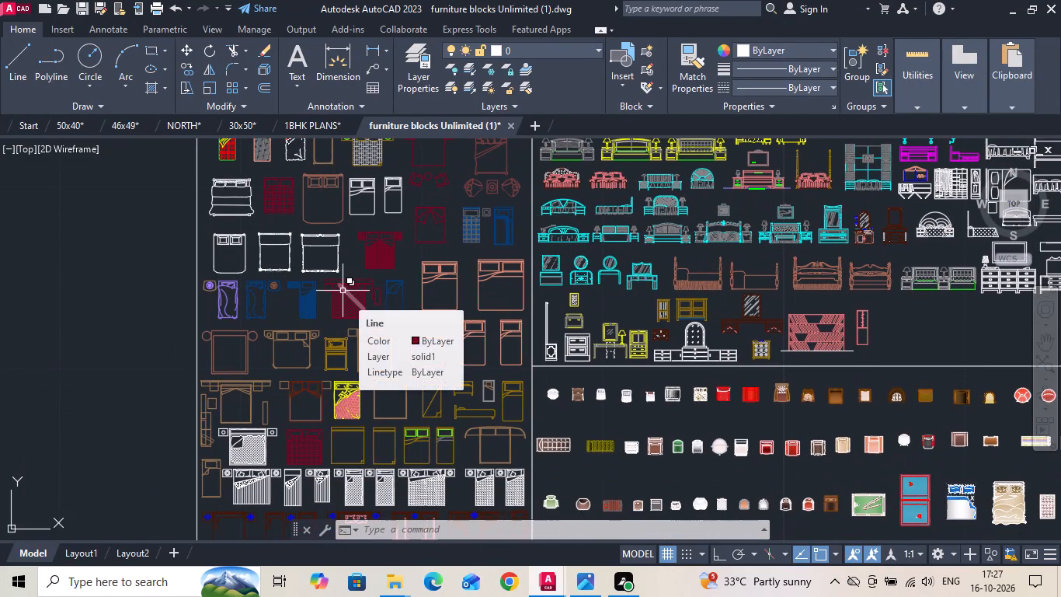
pyautogui.scroll(1, 313, 414)
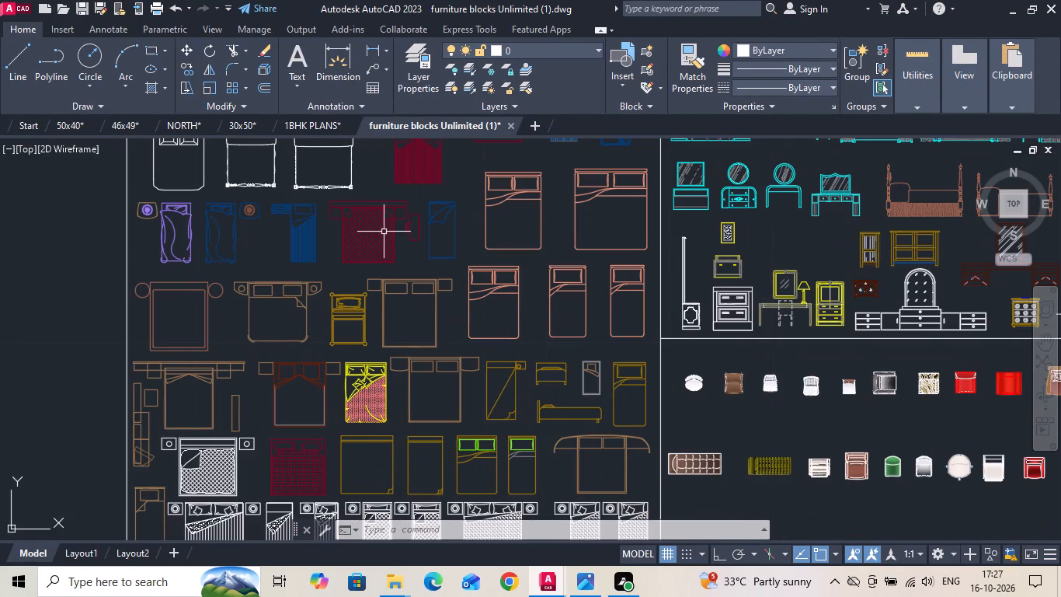
pyautogui.scroll(-1, 427, 159)
pyautogui.moveTo(377, 434); pyautogui.dragTo(378, 330, button='middle')
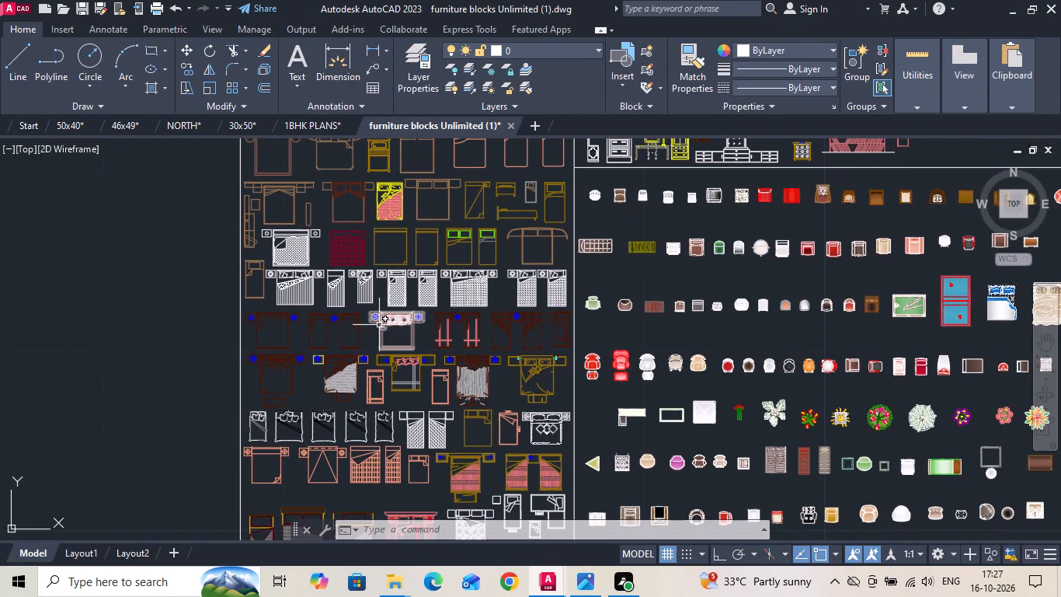
pyautogui.scroll(2, 426, 418)
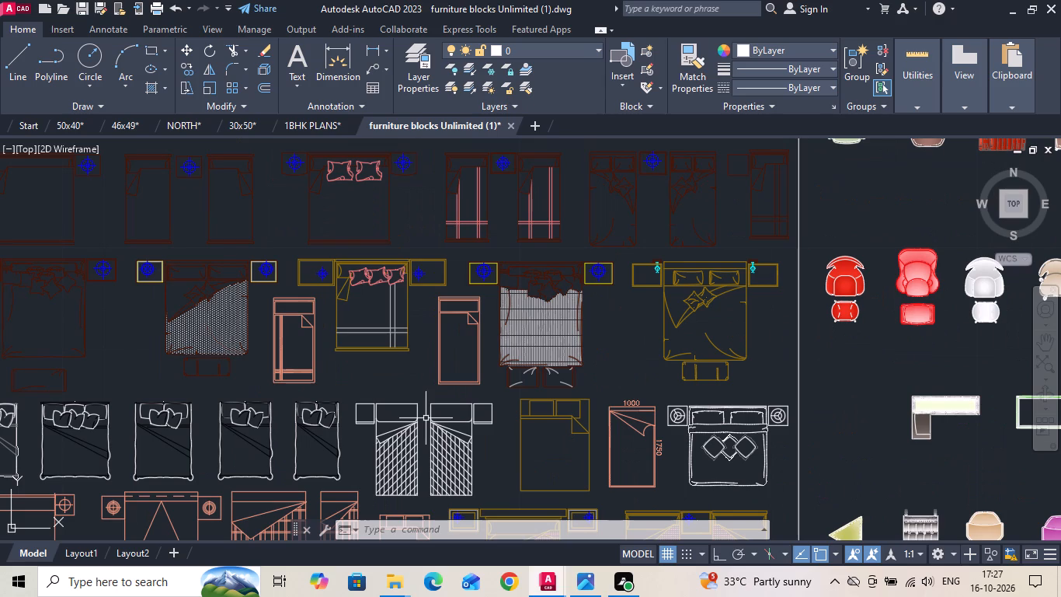
pyautogui.click(416, 350)
pyautogui.click(391, 311)
pyautogui.click(727, 317)
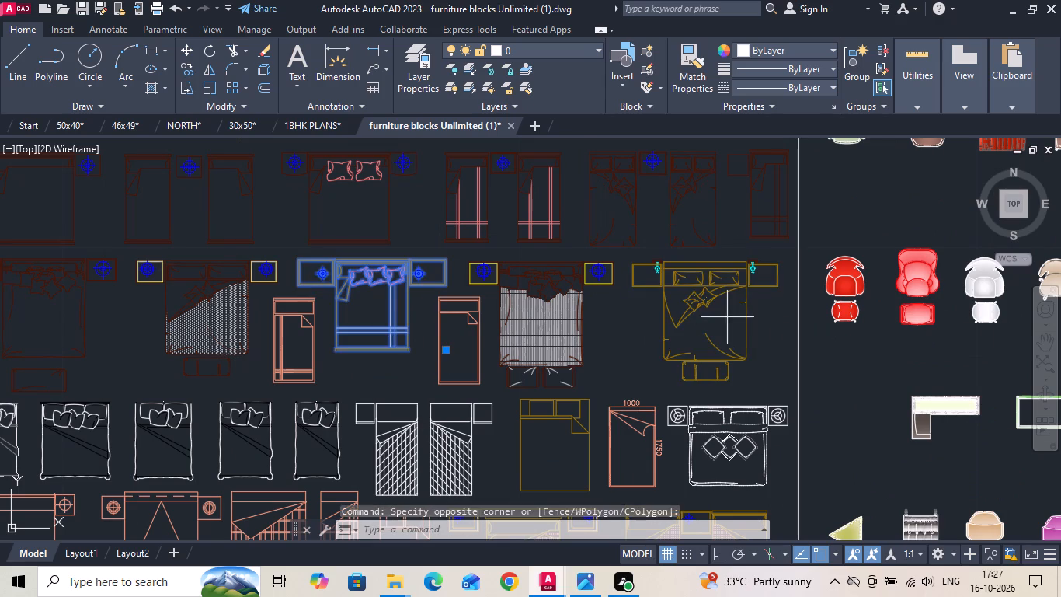
pyautogui.click(684, 288)
pyautogui.scroll(-2, 599, 264)
# Find the library's rug section below the beds and add the gold lattice-patterned rectangular rug to the selection.
pyautogui.moveTo(537, 394); pyautogui.dragTo(482, 307, button='middle')
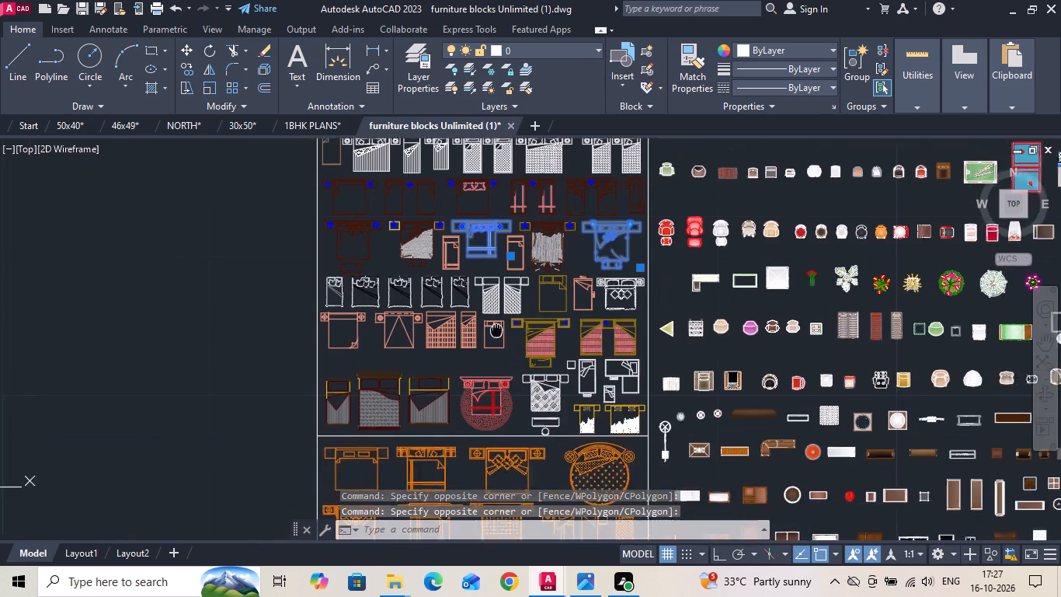
pyautogui.moveTo(482, 307); pyautogui.dragTo(472, 291, button='middle')
pyautogui.moveTo(485, 394); pyautogui.dragTo(442, 257, button='middle')
pyautogui.scroll(1, 451, 366)
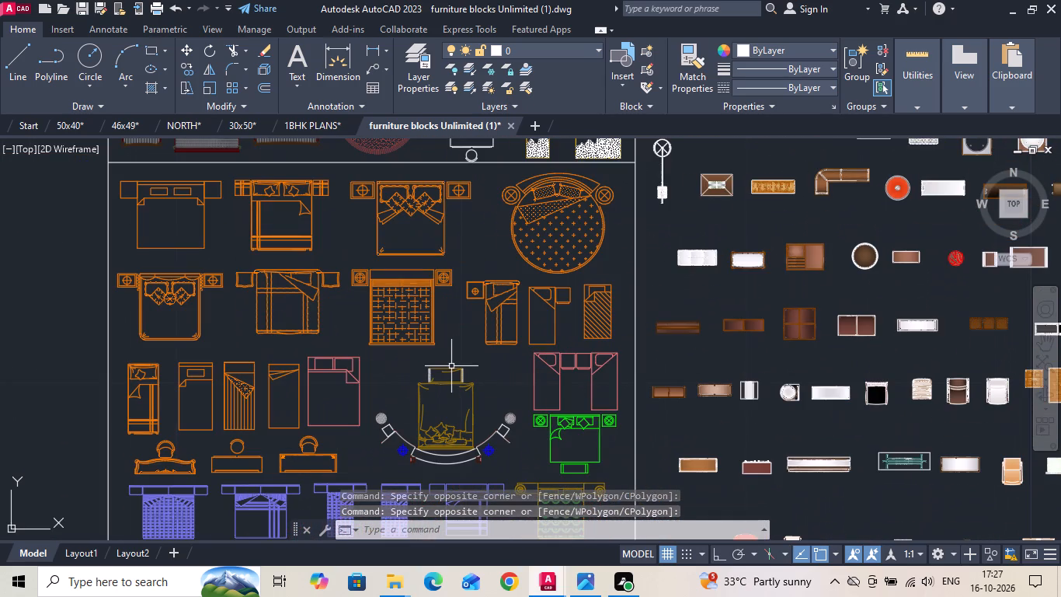
pyautogui.moveTo(450, 414); pyautogui.dragTo(433, 368, button='middle')
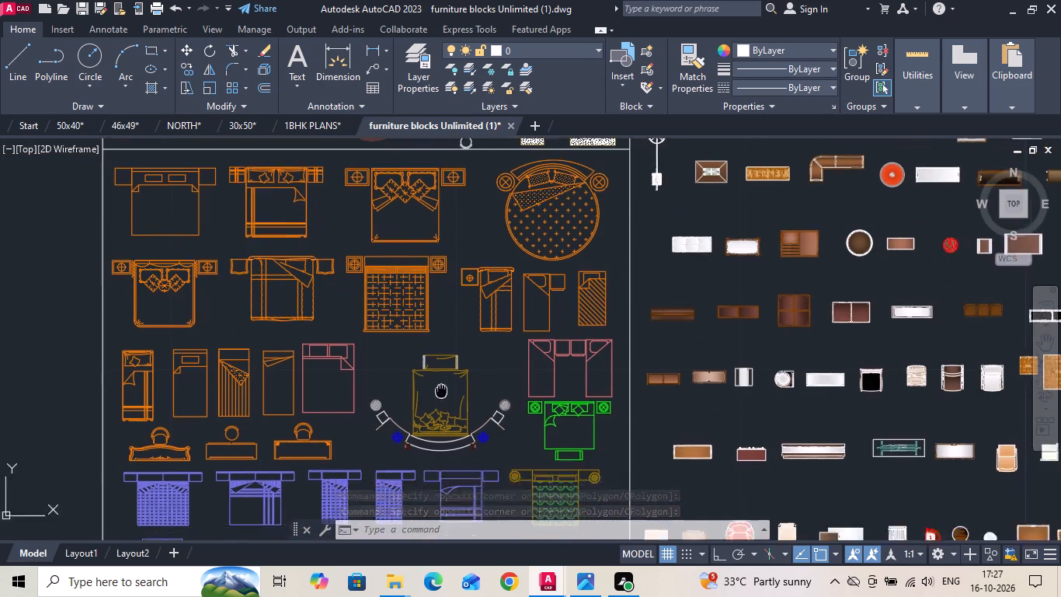
pyautogui.moveTo(433, 368); pyautogui.dragTo(420, 250, button='middle')
pyautogui.moveTo(419, 392); pyautogui.dragTo(390, 233, button='middle')
pyautogui.moveTo(389, 374); pyautogui.dragTo(380, 208, button='middle')
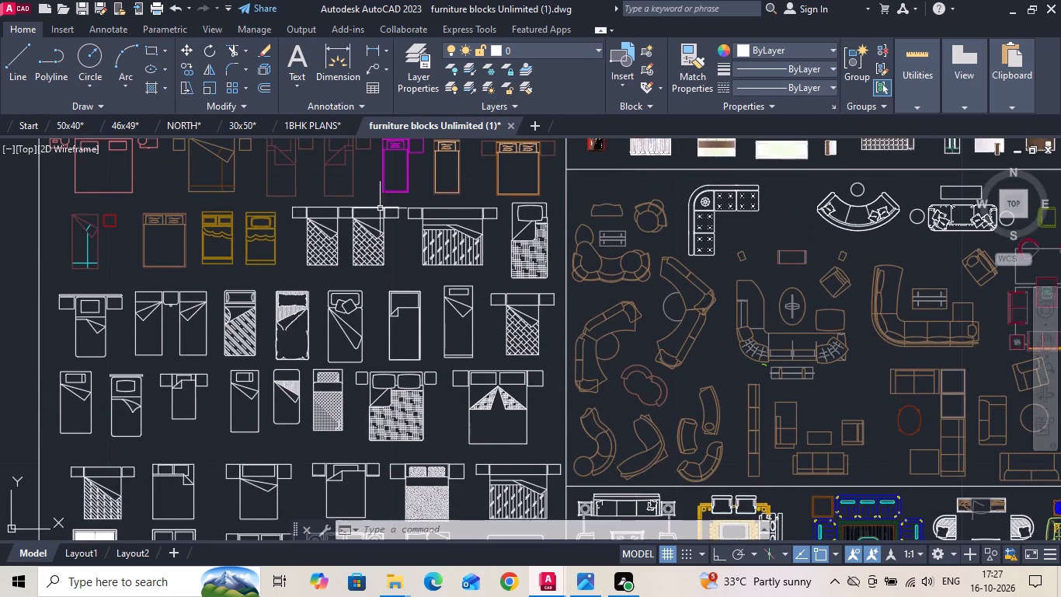
pyautogui.moveTo(380, 354); pyautogui.dragTo(384, 240, button='middle')
pyautogui.moveTo(386, 372); pyautogui.dragTo(391, 224, button='middle')
pyautogui.moveTo(355, 398); pyautogui.dragTo(393, 211, button='middle')
pyautogui.moveTo(393, 386); pyautogui.dragTo(388, 242, button='middle')
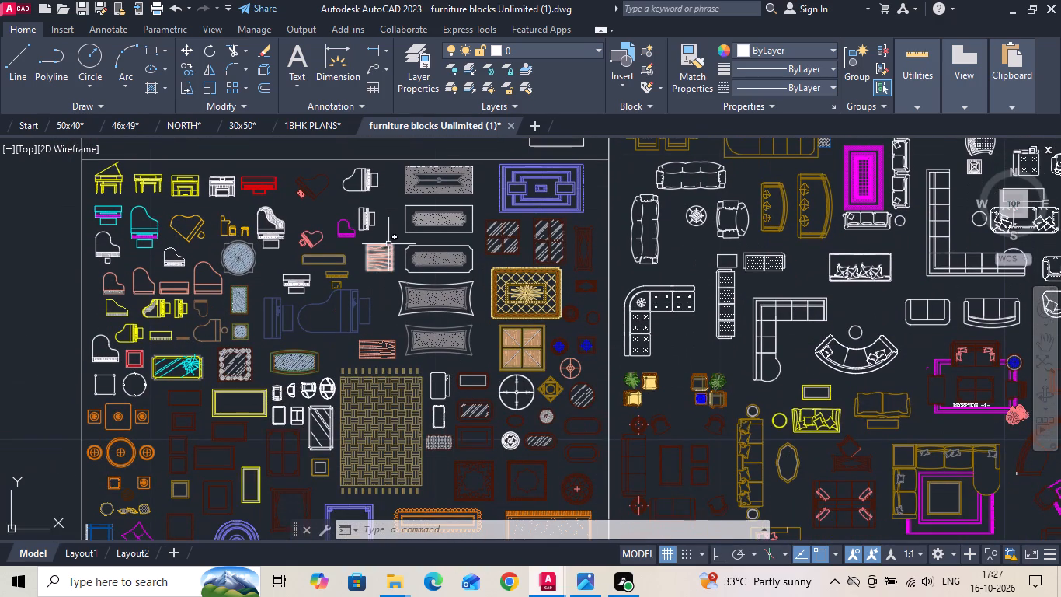
pyautogui.click(544, 312)
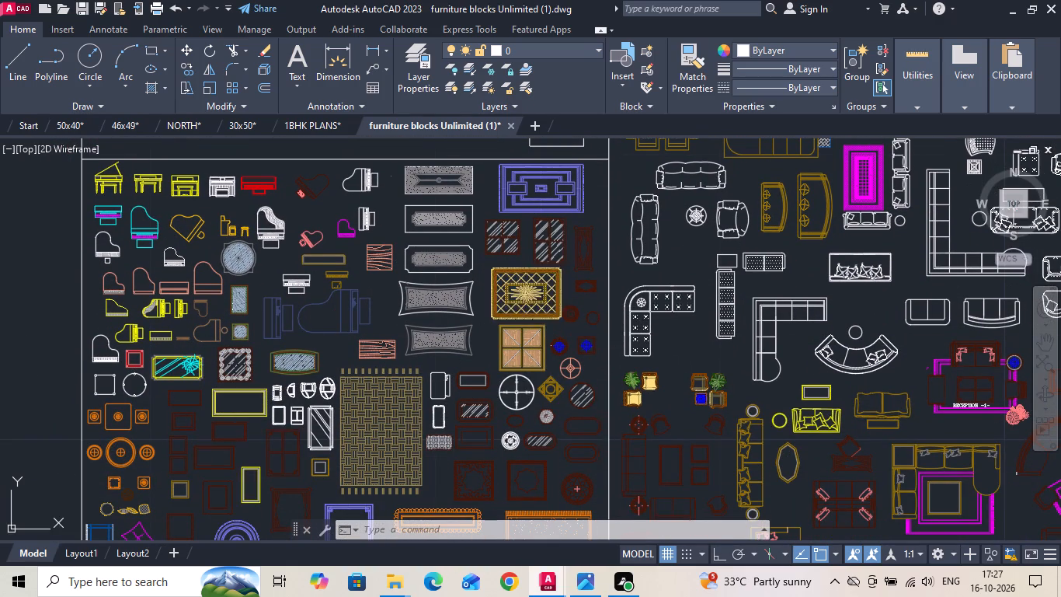
# Add the dark red oval block with concentric outlines and the round yellow glass-top table to the selection.
pyautogui.scroll(-1, 486, 326)
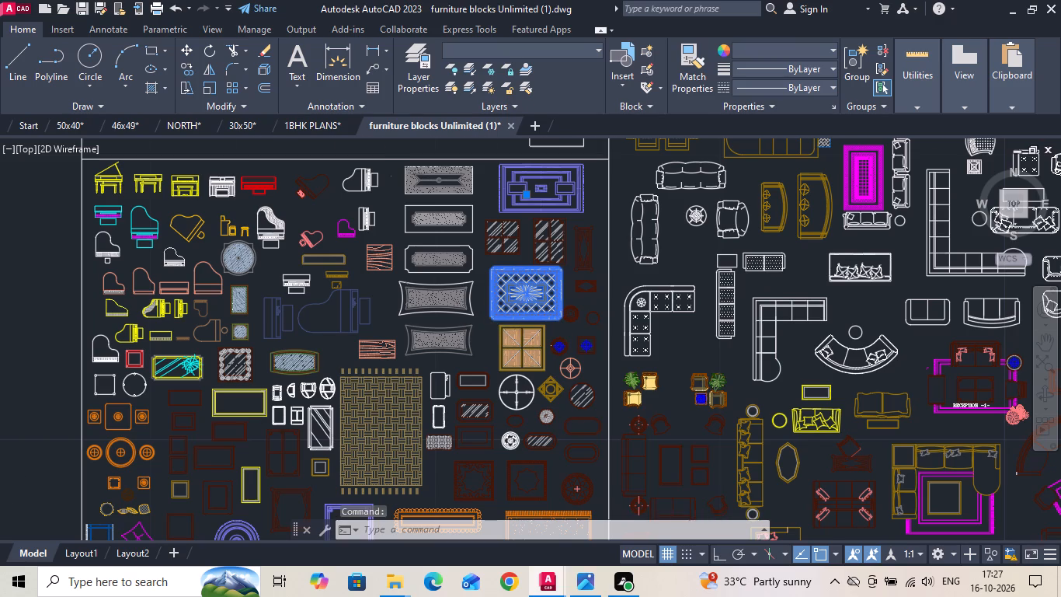
pyautogui.moveTo(461, 470); pyautogui.dragTo(457, 393, button='middle')
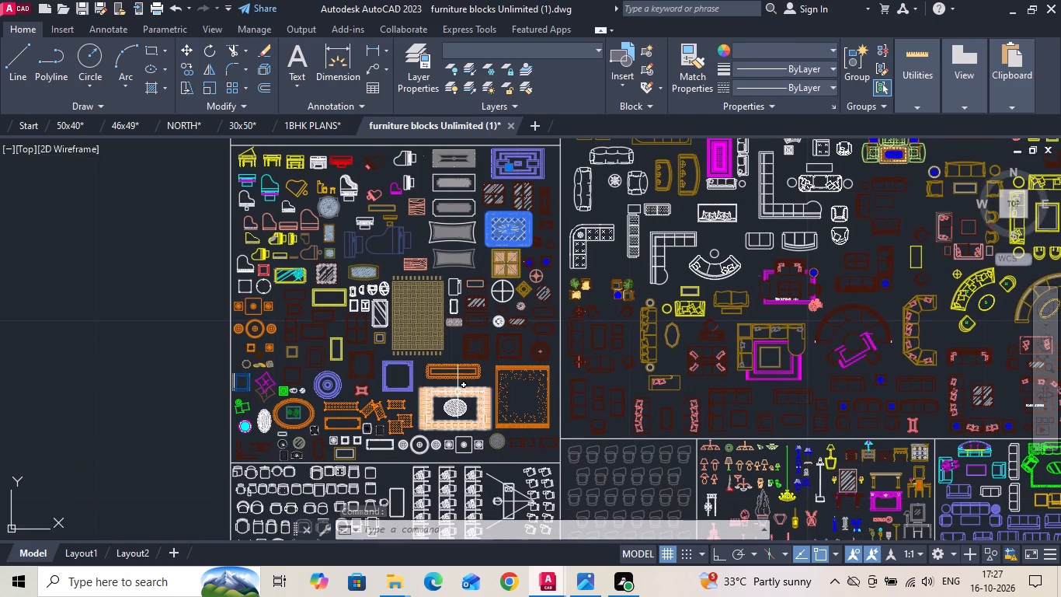
pyautogui.scroll(2, 392, 430)
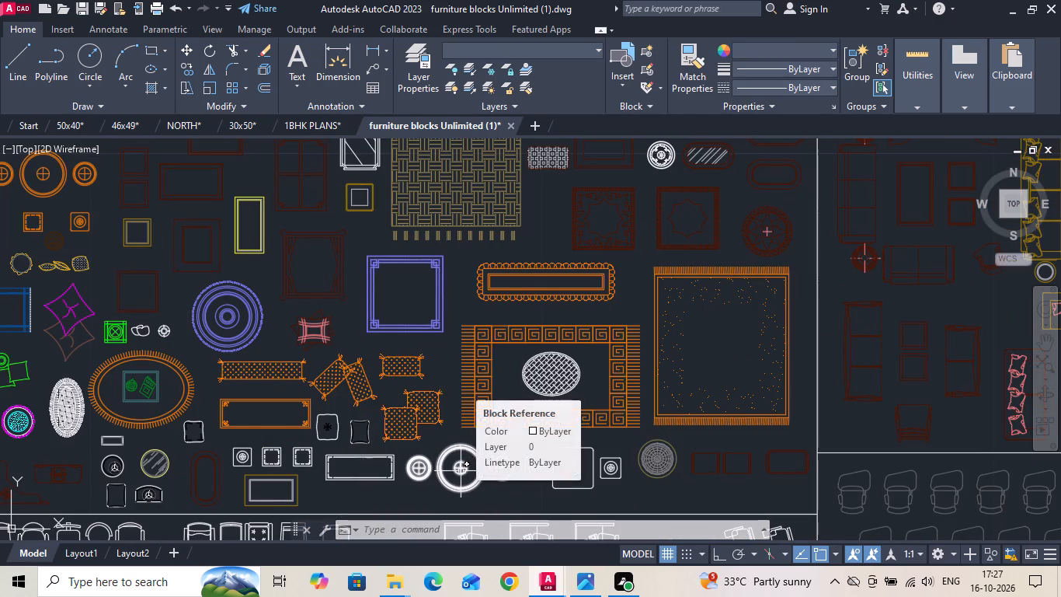
pyautogui.scroll(2, 220, 494)
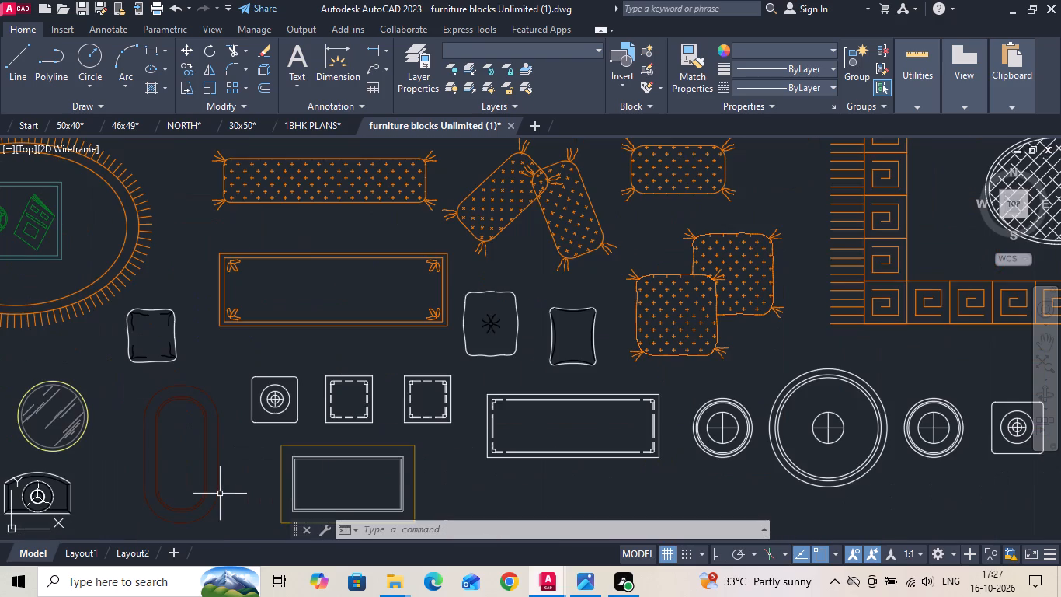
pyautogui.moveTo(242, 491); pyautogui.dragTo(228, 473)
pyautogui.click(188, 449)
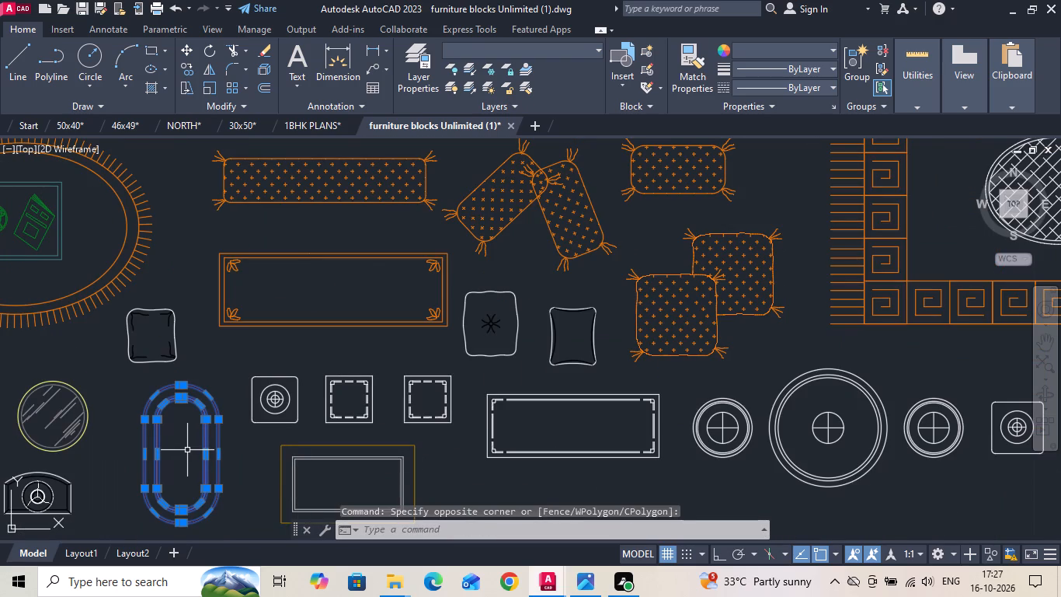
pyautogui.moveTo(115, 406); pyautogui.dragTo(103, 416)
pyautogui.click(61, 428)
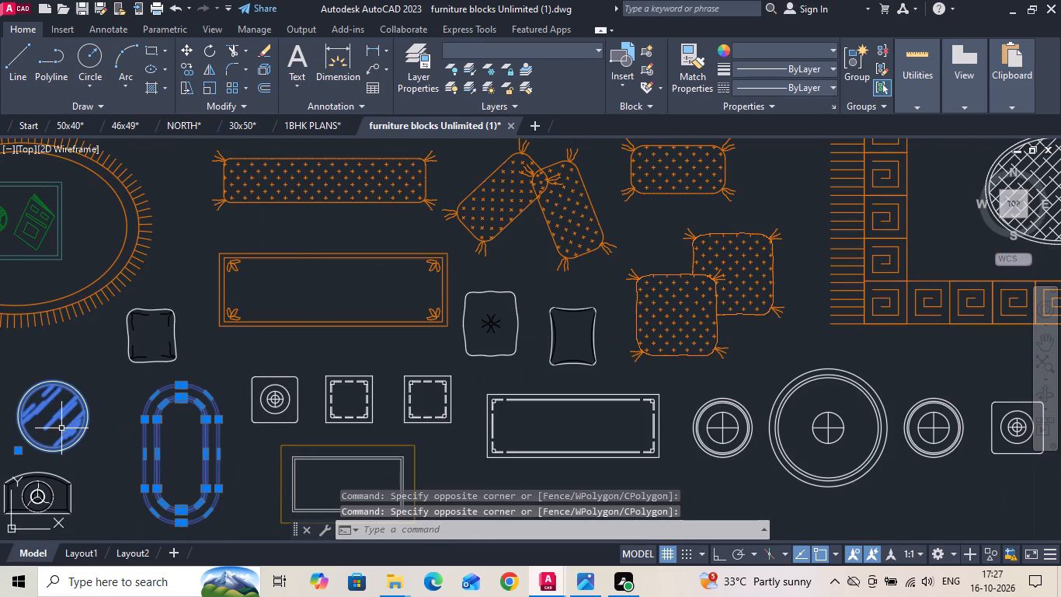
# Copy the selected furniture blocks and paste them into the 50x40 drawing, in the empty area below the floor plans.
pyautogui.hotkey('ctrl', 'c')
pyautogui.click(62, 121)
pyautogui.hotkey('ctrl', 'v')
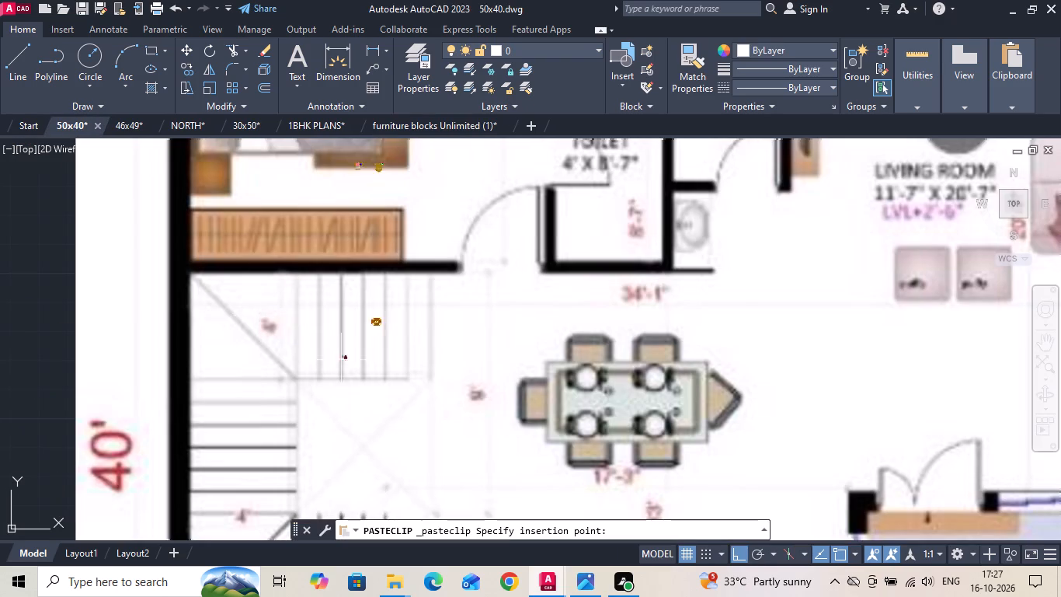
pyautogui.scroll(-4, 361, 365)
pyautogui.scroll(-2, 521, 323)
pyautogui.moveTo(499, 364); pyautogui.dragTo(587, 180, button='middle')
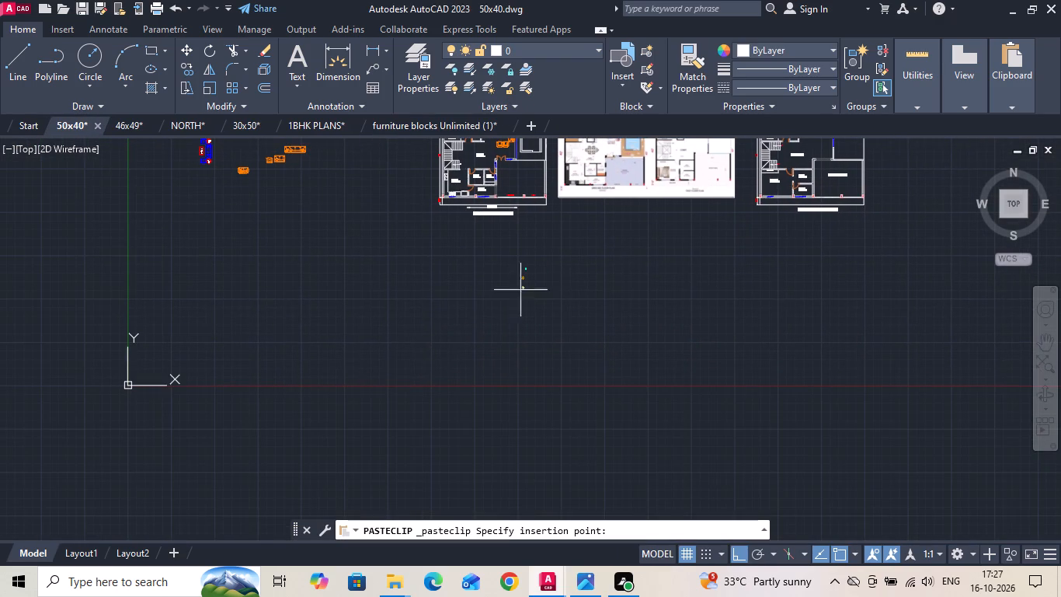
pyautogui.click(392, 390)
# Scale all the pasted furniture blocks by a factor of 39.3701.
pyautogui.moveTo(338, 421); pyautogui.dragTo(380, 393)
pyautogui.click(447, 326)
pyautogui.rightClick(447, 326)
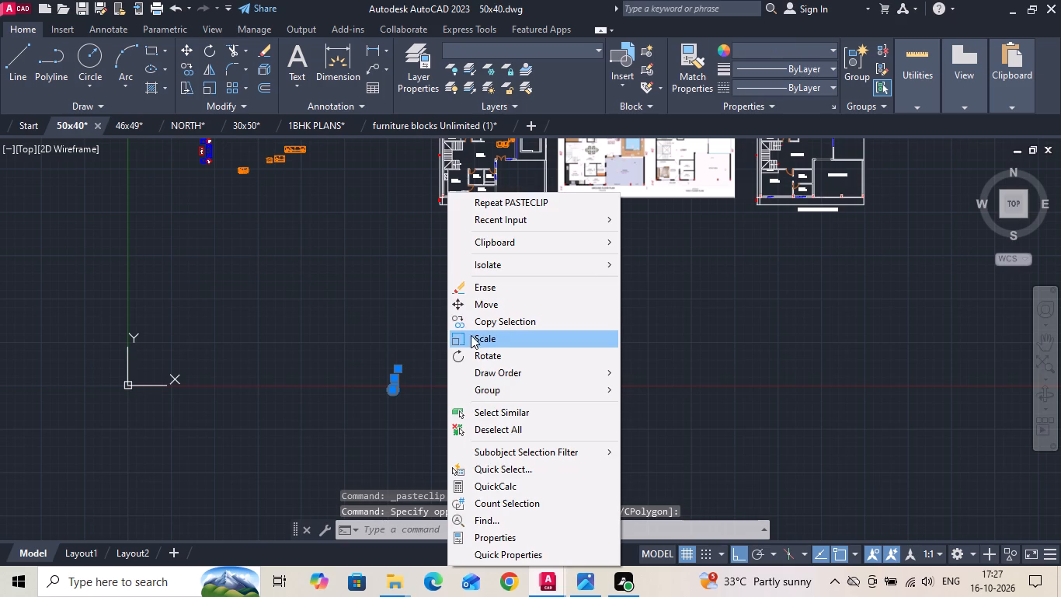
pyautogui.click(479, 335)
pyautogui.moveTo(390, 391); pyautogui.dragTo(392, 400)
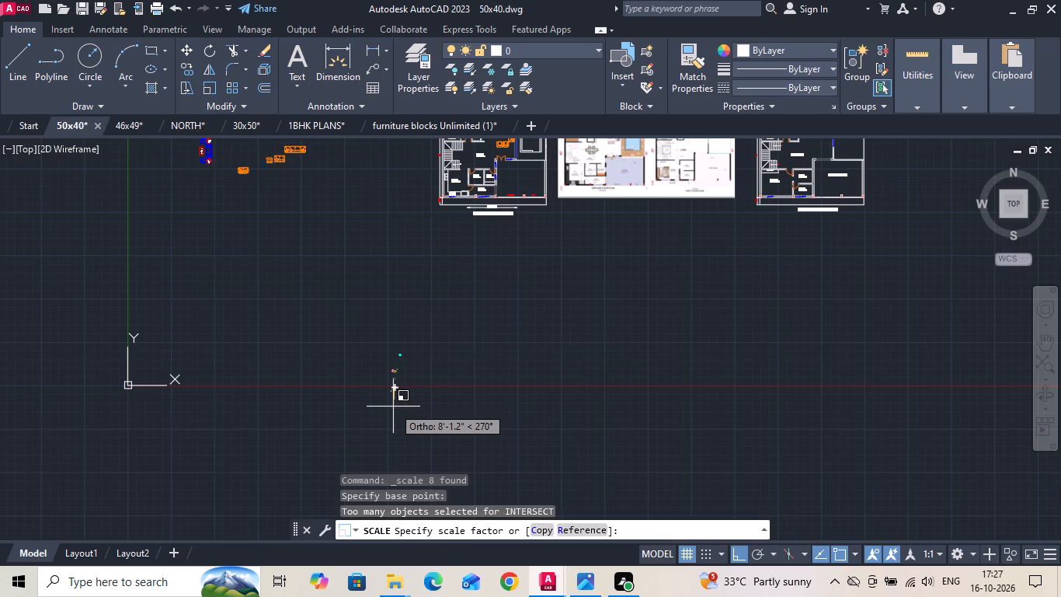
pyautogui.write('39')
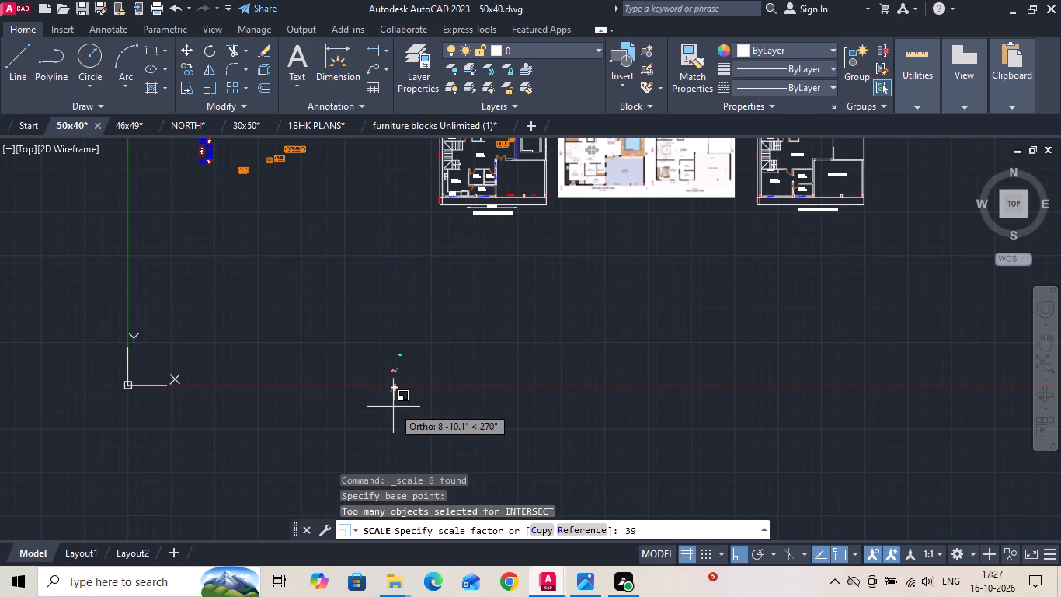
pyautogui.write('.3701')
pyautogui.press('Return')
# Move the round glass table and dark red oval block straight up, closer to the other loose furniture beside the plans.
pyautogui.scroll(-2, 408, 388)
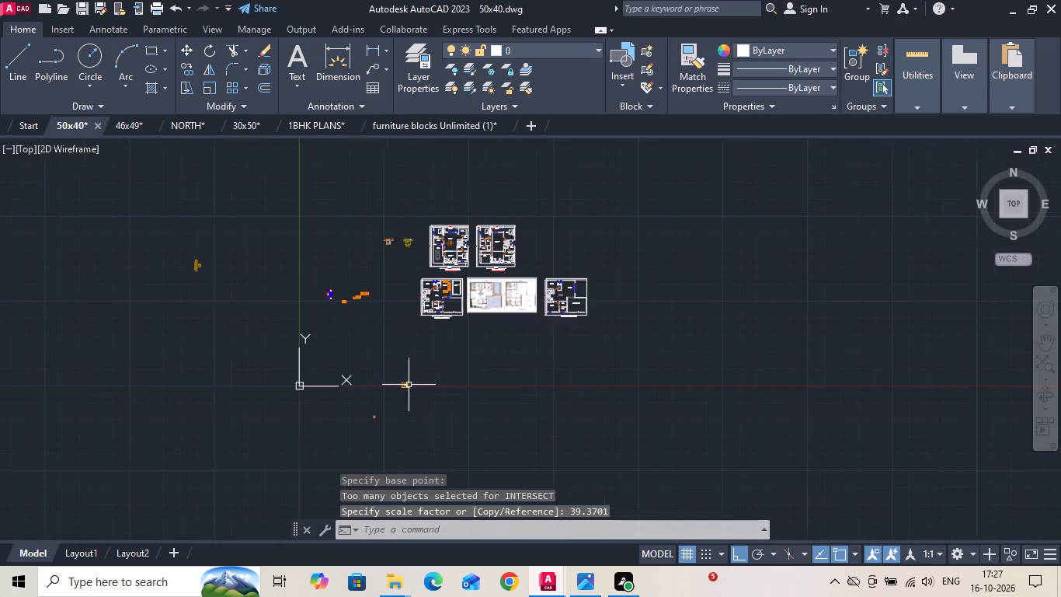
pyautogui.scroll(-1, 419, 344)
pyautogui.scroll(2, 412, 354)
pyautogui.scroll(1, 368, 441)
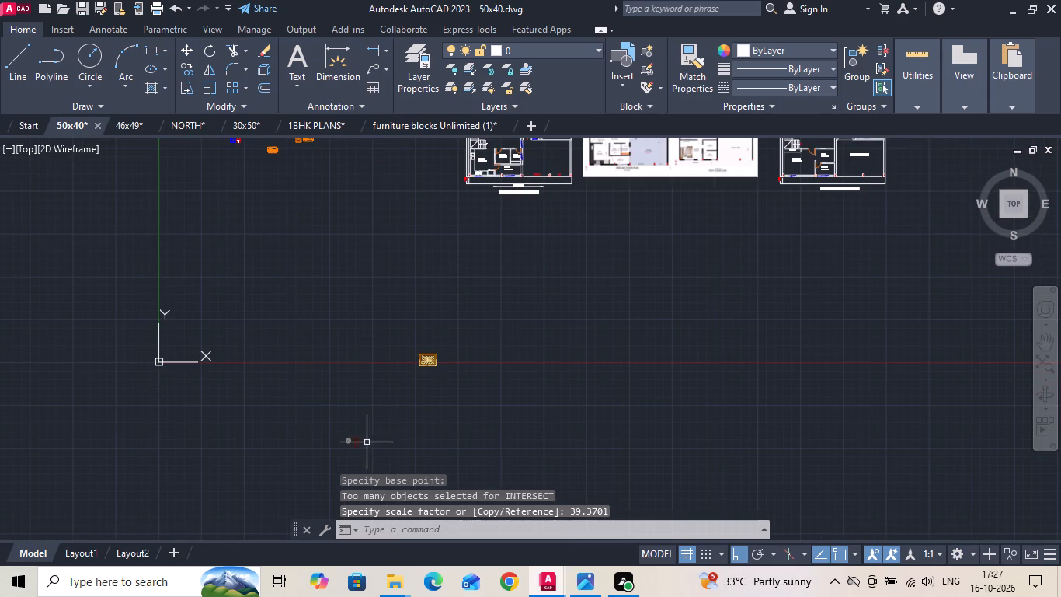
pyautogui.click(361, 463)
pyautogui.click(329, 413)
pyautogui.rightClick(329, 413)
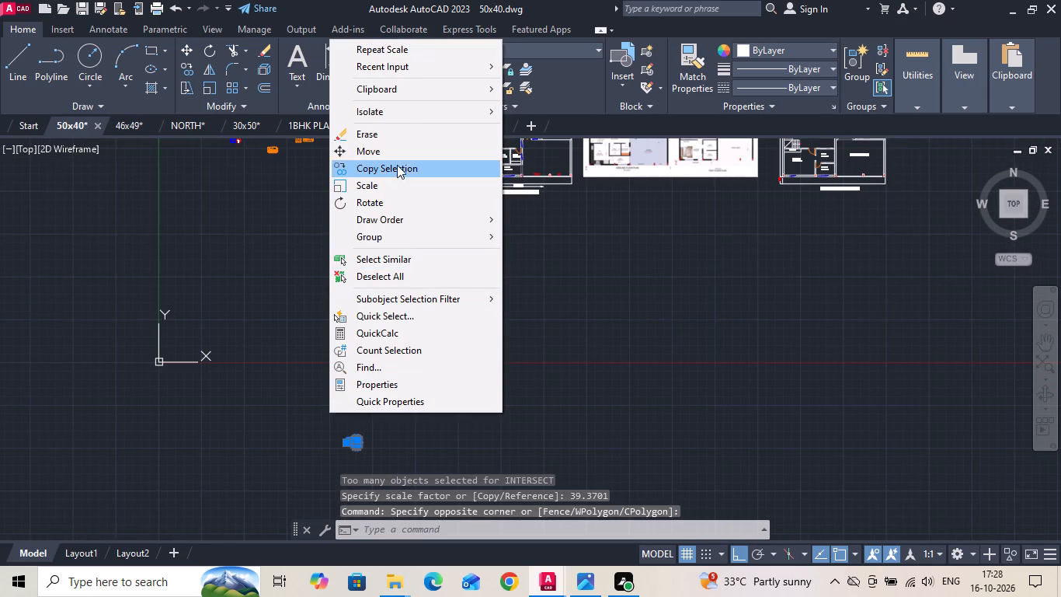
pyautogui.click(400, 157)
pyautogui.moveTo(375, 450); pyautogui.dragTo(372, 414)
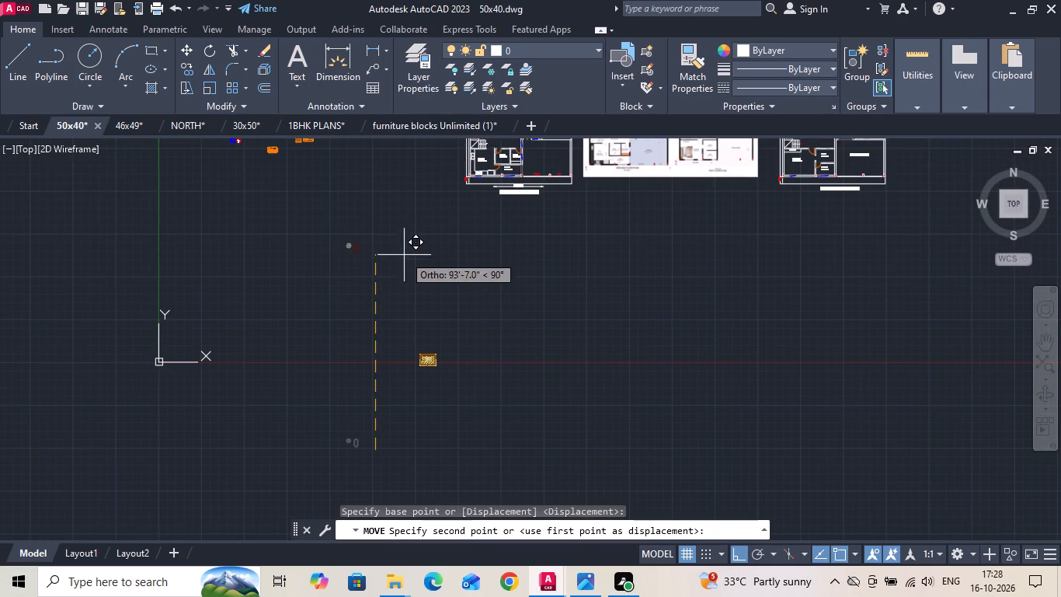
pyautogui.click(405, 196)
# Move the gold patterned rug straight up to the empty area beside the ground floor plan.
pyautogui.moveTo(454, 384); pyautogui.dragTo(387, 441)
pyautogui.click(353, 323)
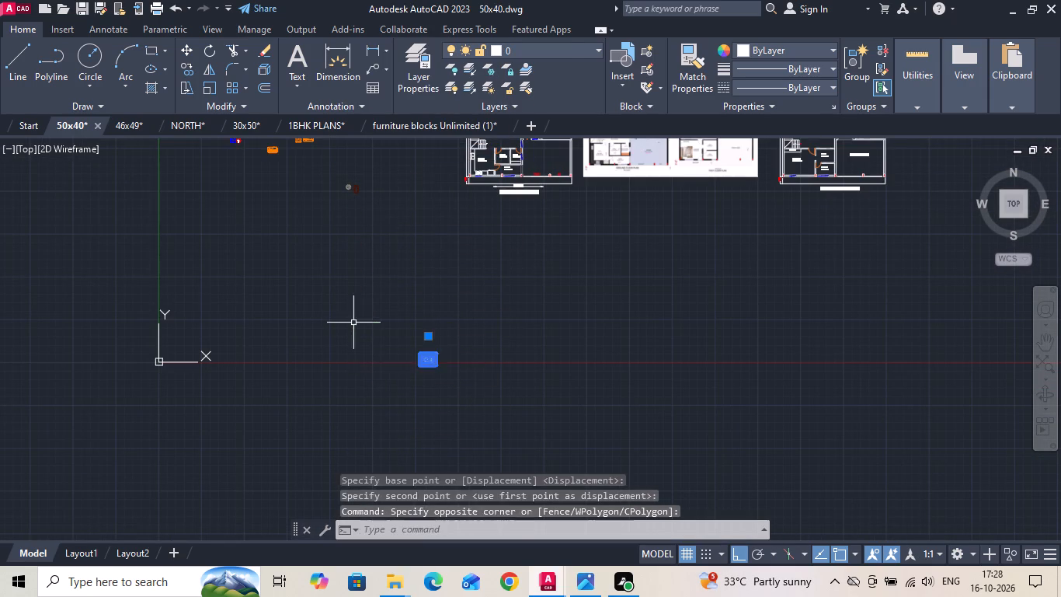
pyautogui.rightClick(353, 323)
pyautogui.click(412, 278)
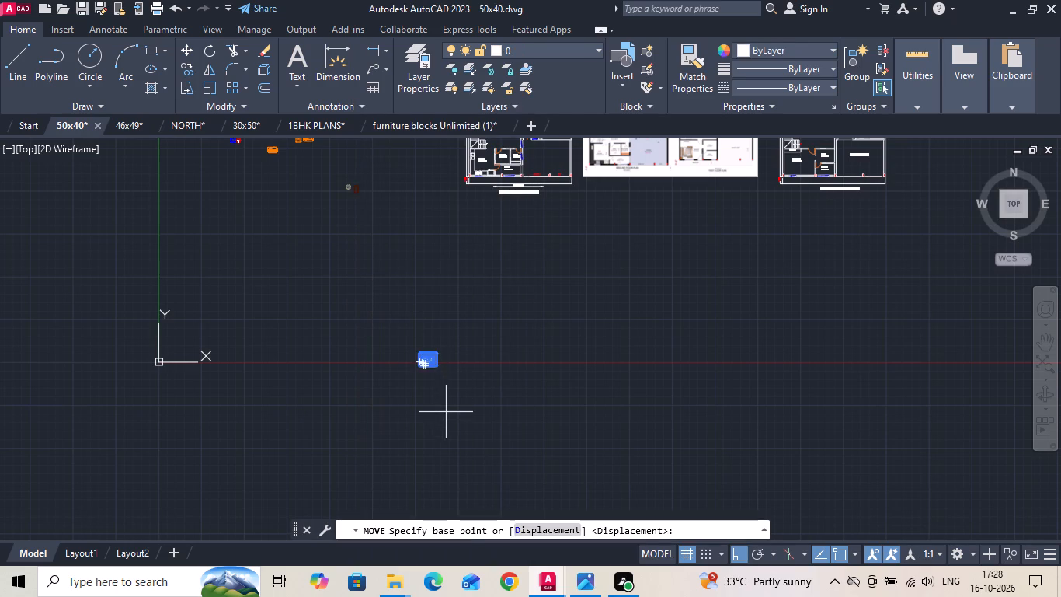
pyautogui.moveTo(446, 413); pyautogui.dragTo(440, 380)
pyautogui.click(327, 218)
pyautogui.moveTo(327, 255); pyautogui.dragTo(353, 308, button='middle')
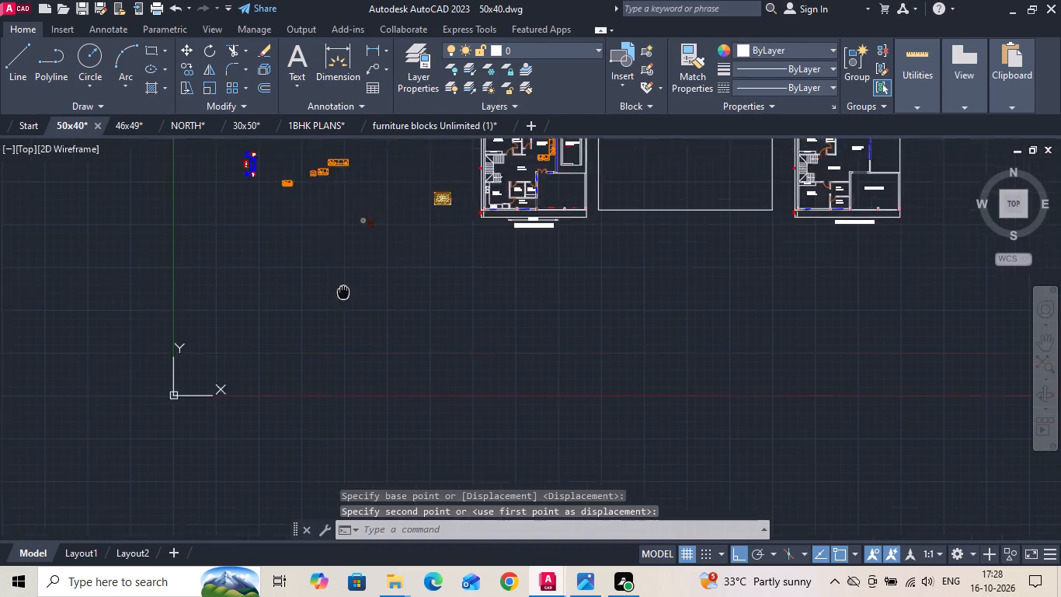
pyautogui.moveTo(353, 308); pyautogui.dragTo(385, 374, button='middle')
pyautogui.press('Escape')
# Move the cyan oval six-chair dining set, with Ortho off, into the DINING area of the ground floor plan with the swimming pool.
pyautogui.scroll(3, 433, 291)
pyautogui.scroll(2, 357, 351)
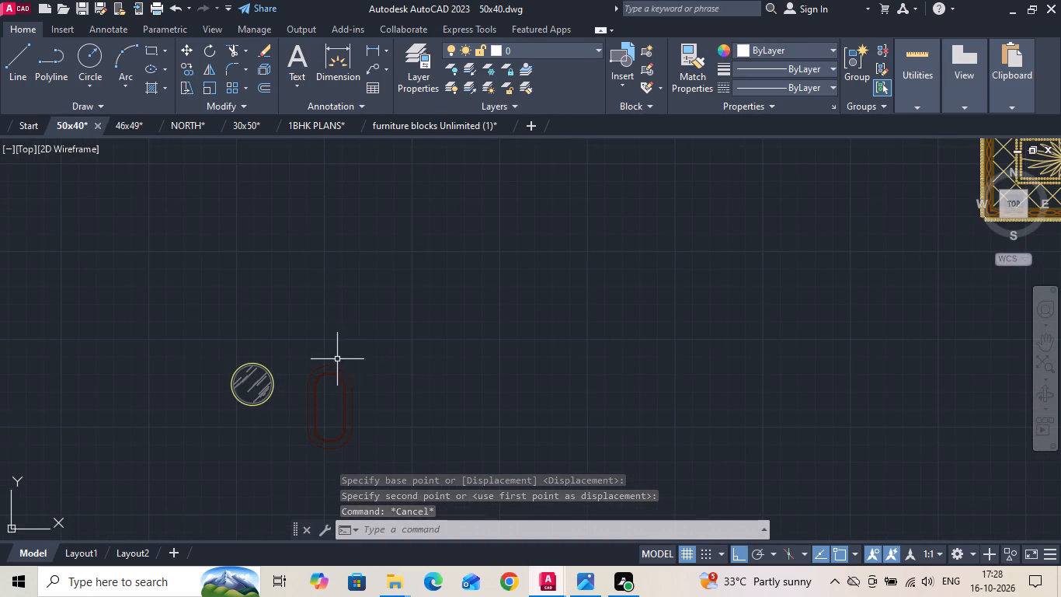
pyautogui.scroll(-3, 337, 359)
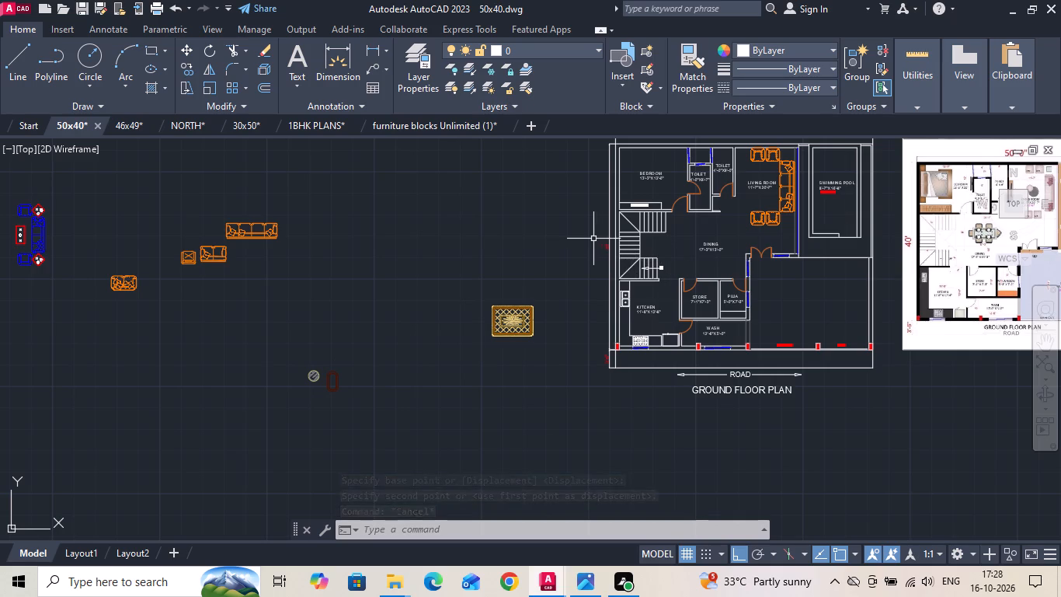
pyautogui.scroll(-3, 389, 341)
pyautogui.scroll(3, 386, 222)
pyautogui.scroll(-3, 318, 327)
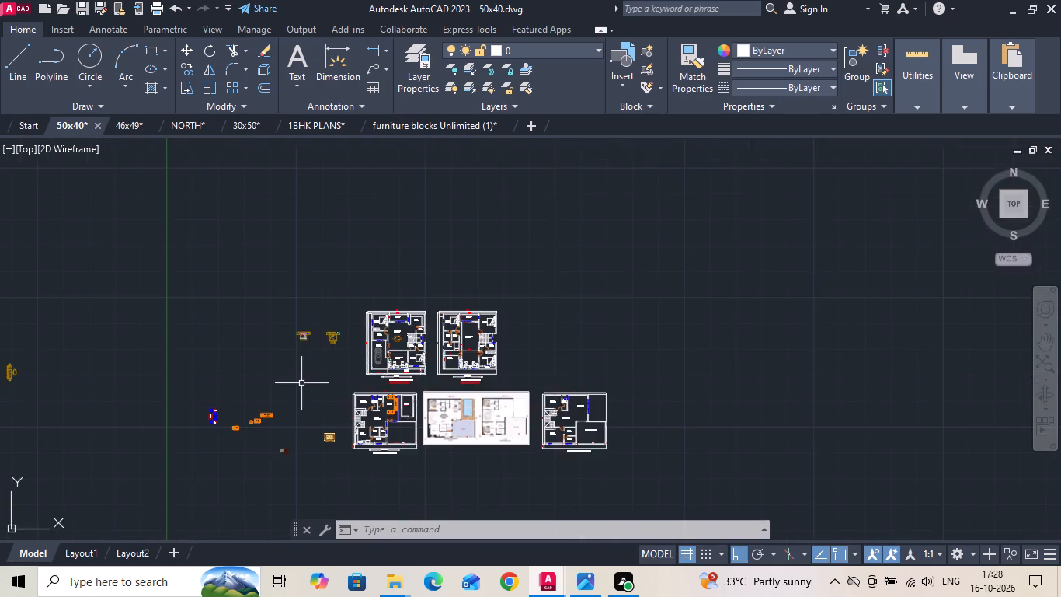
pyautogui.scroll(-3, 307, 382)
pyautogui.scroll(4, 341, 301)
pyautogui.scroll(3, 288, 407)
pyautogui.moveTo(225, 431); pyautogui.dragTo(216, 423)
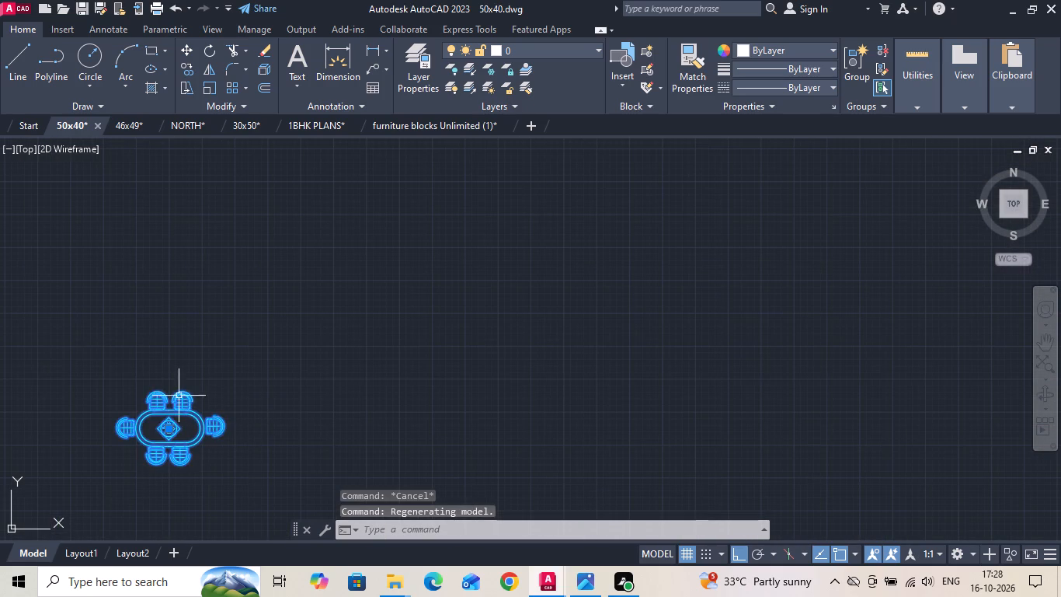
pyautogui.rightClick(162, 387)
pyautogui.click(237, 285)
pyautogui.click(179, 414)
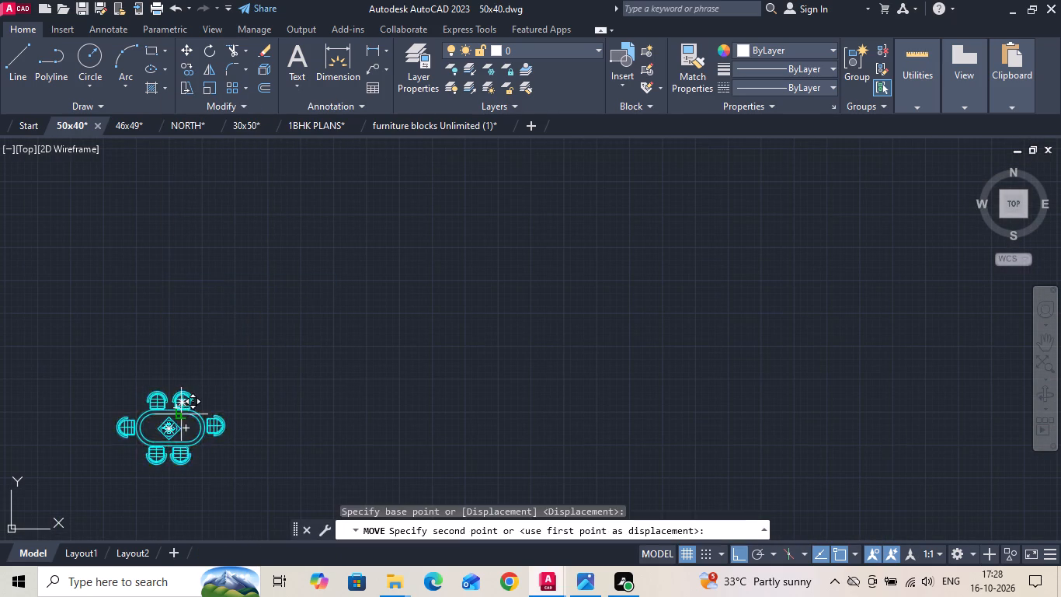
pyautogui.moveTo(253, 353); pyautogui.dragTo(372, 230, button='middle')
pyautogui.scroll(-2, 395, 215)
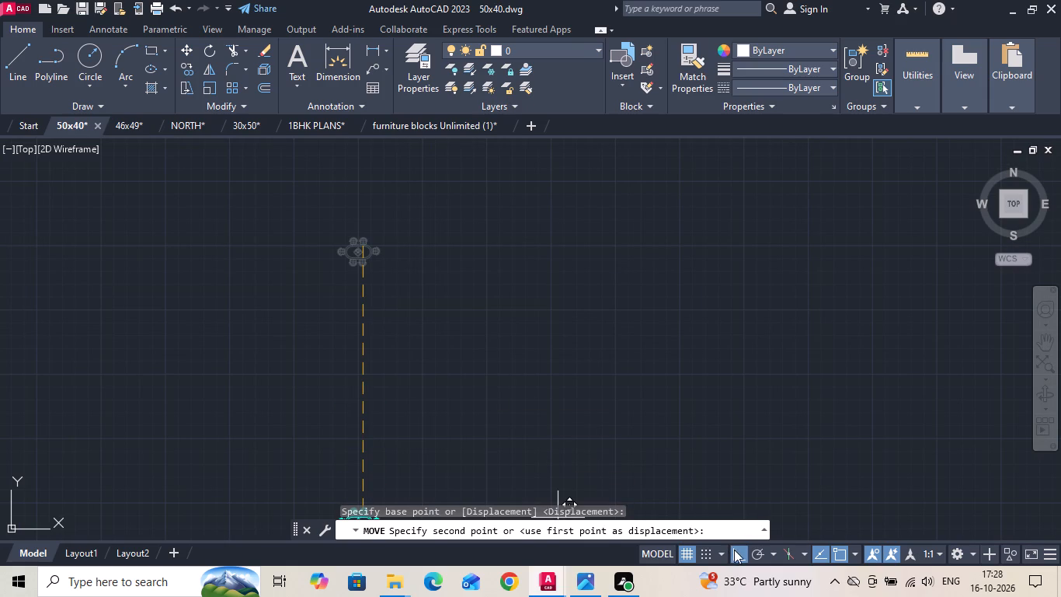
pyautogui.click(735, 553)
pyautogui.scroll(-2, 441, 330)
pyautogui.moveTo(476, 451); pyautogui.dragTo(461, 271, button='middle')
pyautogui.scroll(3, 414, 327)
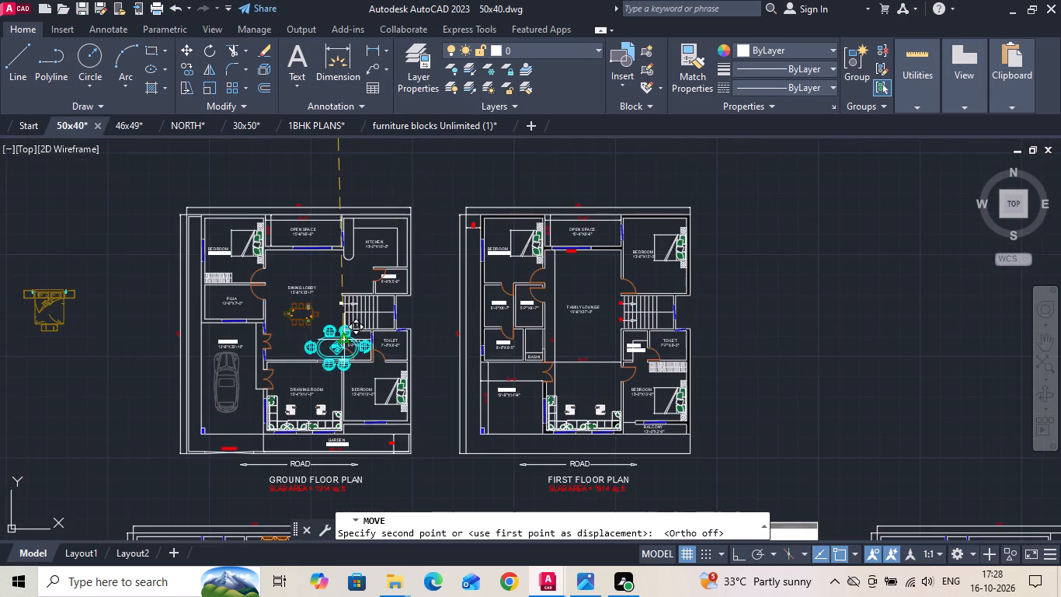
pyautogui.moveTo(339, 338); pyautogui.dragTo(395, 152, button='middle')
pyautogui.moveTo(339, 402); pyautogui.dragTo(410, 258, button='middle')
pyautogui.scroll(2, 365, 283)
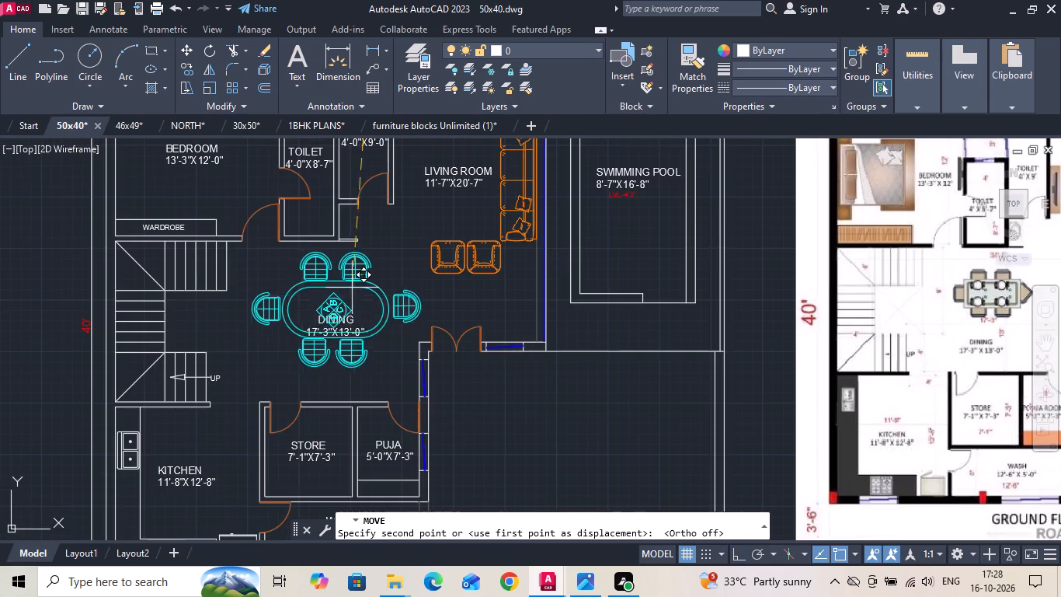
pyautogui.click(332, 301)
pyautogui.press('Escape')
# Scale down the cyan dining set about its centre to a little over half its size.
pyautogui.click(337, 288)
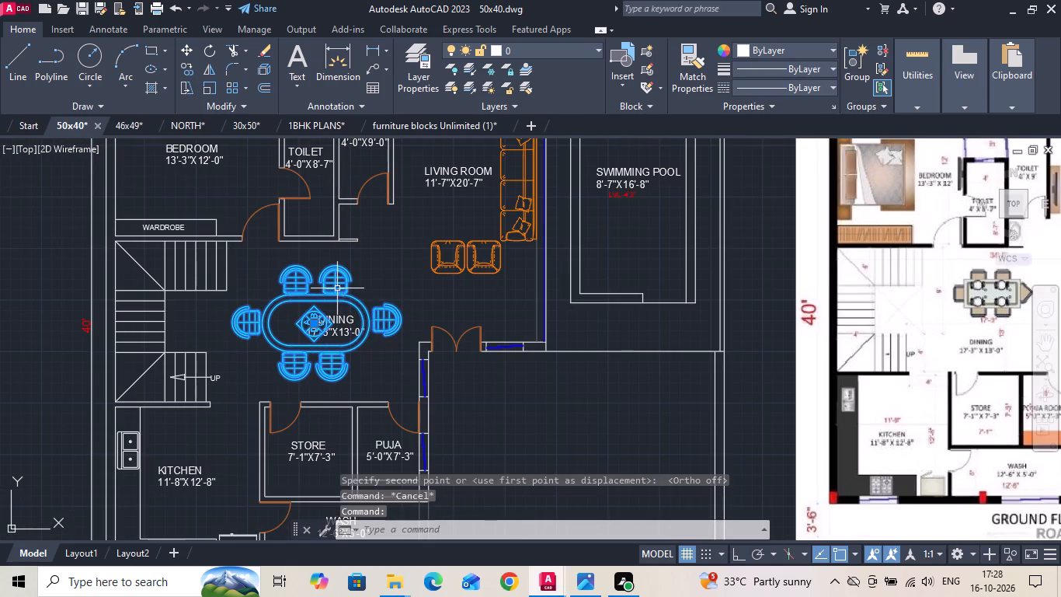
pyautogui.rightClick(337, 288)
pyautogui.click(350, 310)
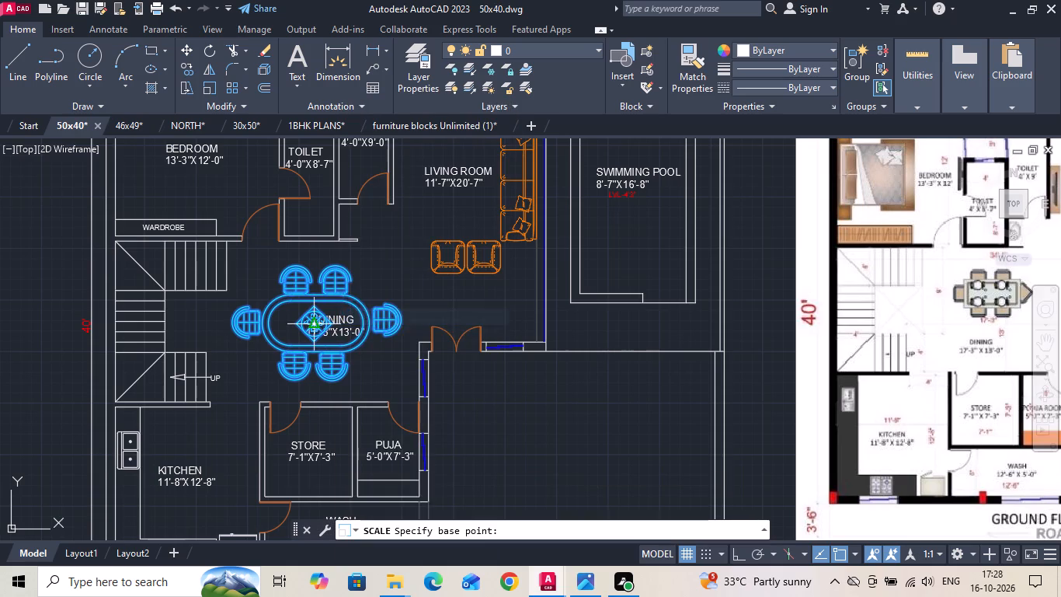
pyautogui.click(311, 324)
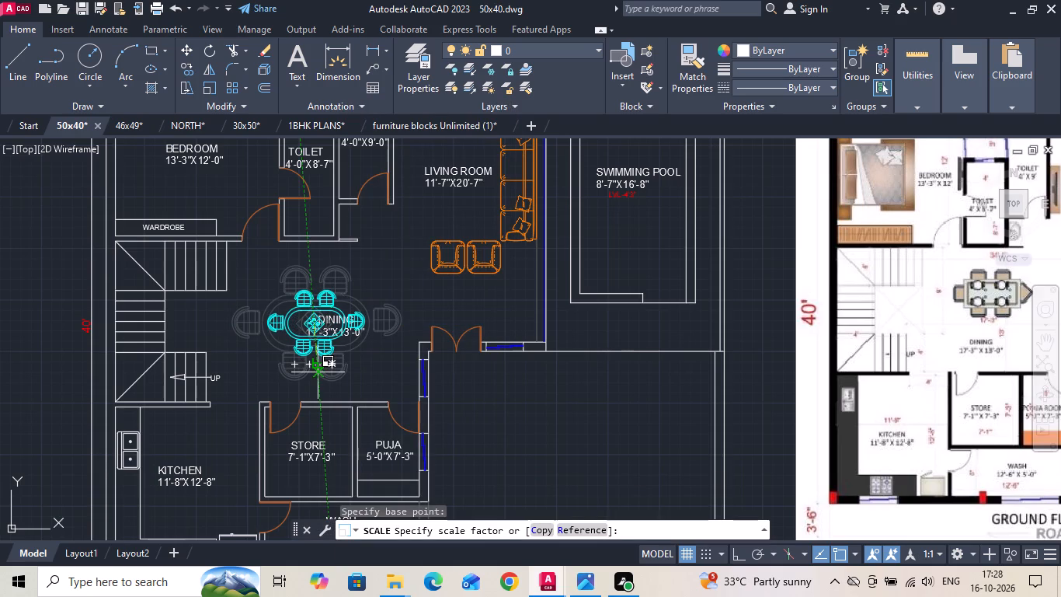
pyautogui.click(317, 374)
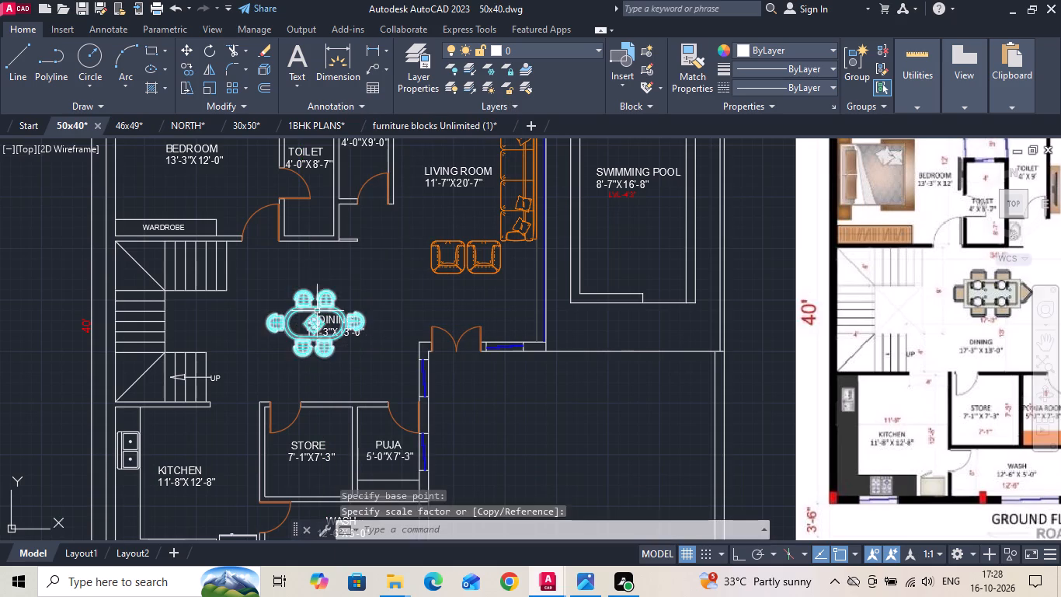
# Move the dining set slightly up and toward the staircase within the dining area.
pyautogui.click(316, 298)
pyautogui.rightClick(316, 298)
pyautogui.click(342, 282)
pyautogui.click(346, 302)
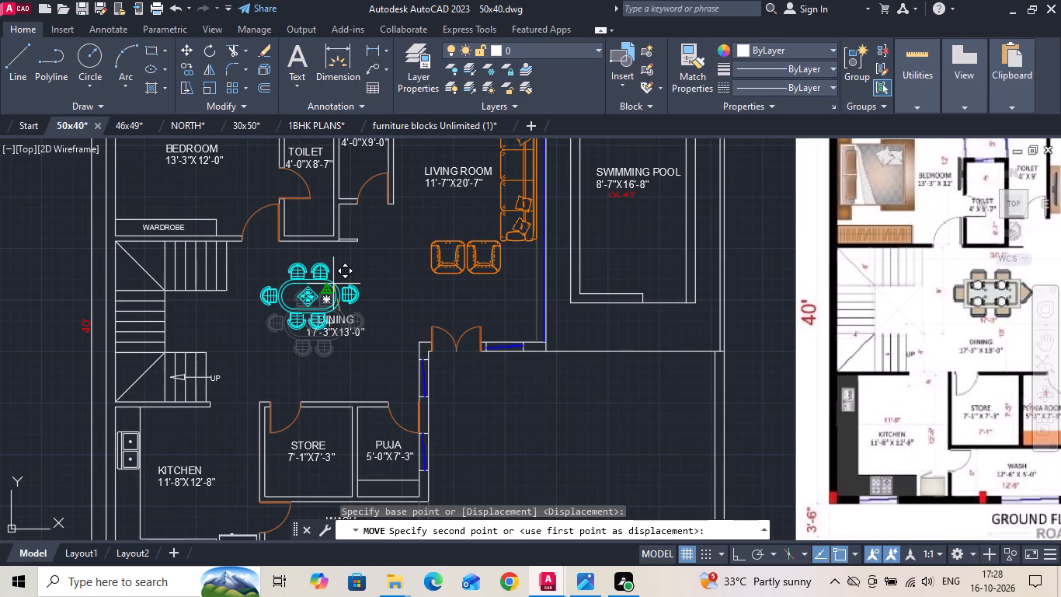
pyautogui.click(333, 284)
# Move the DINING 17'-3"X13'-0" room label down to the clear space below the dining set.
pyautogui.click(347, 341)
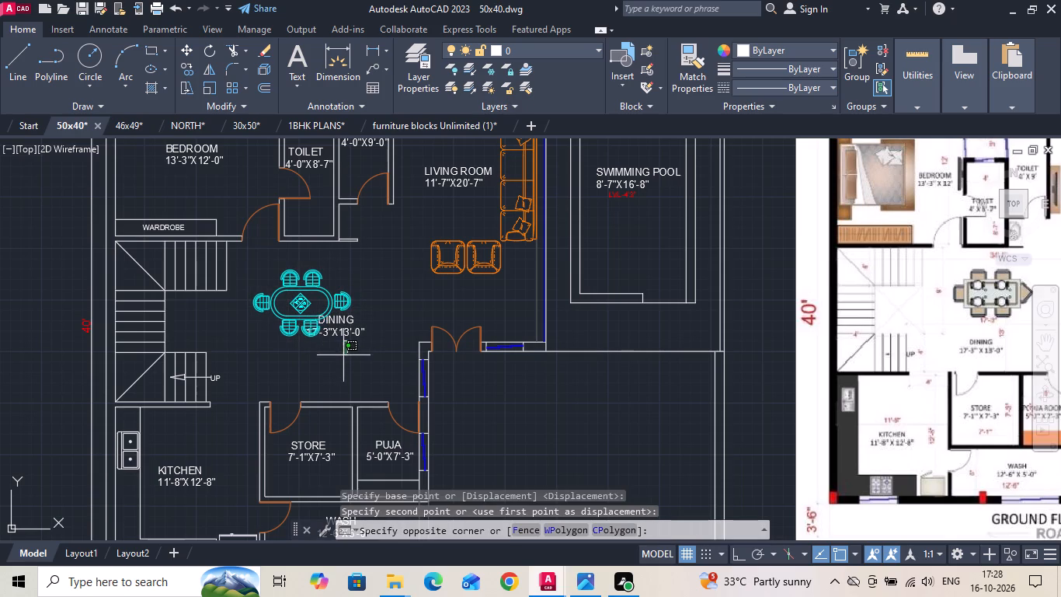
pyautogui.click(334, 328)
pyautogui.rightClick(334, 328)
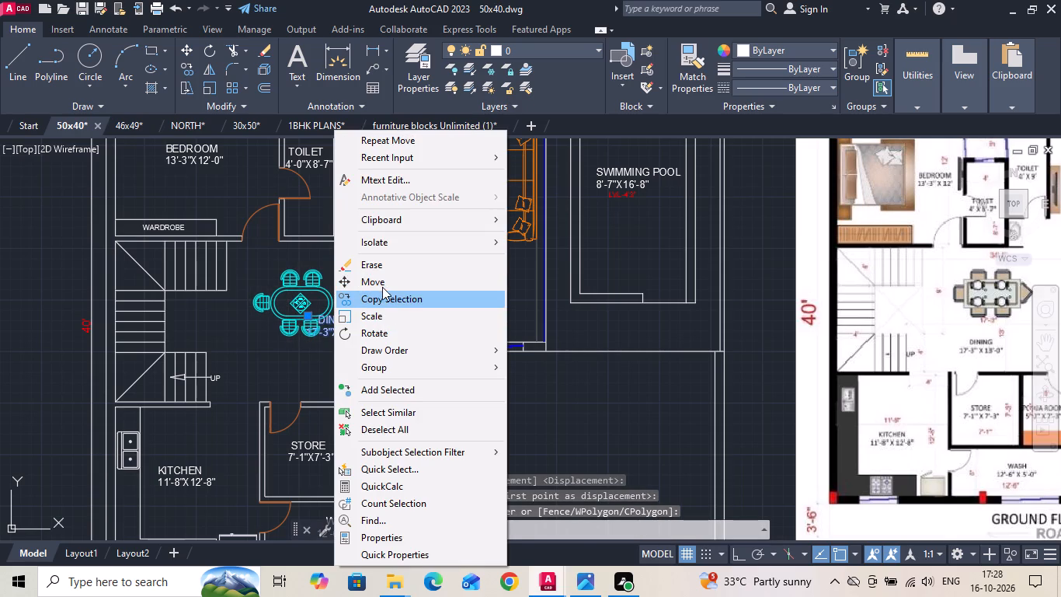
pyautogui.click(382, 285)
pyautogui.click(364, 363)
pyautogui.click(360, 388)
# Move the dining set slightly up and toward the living room so it sits centred above the DINING label.
pyautogui.click(312, 310)
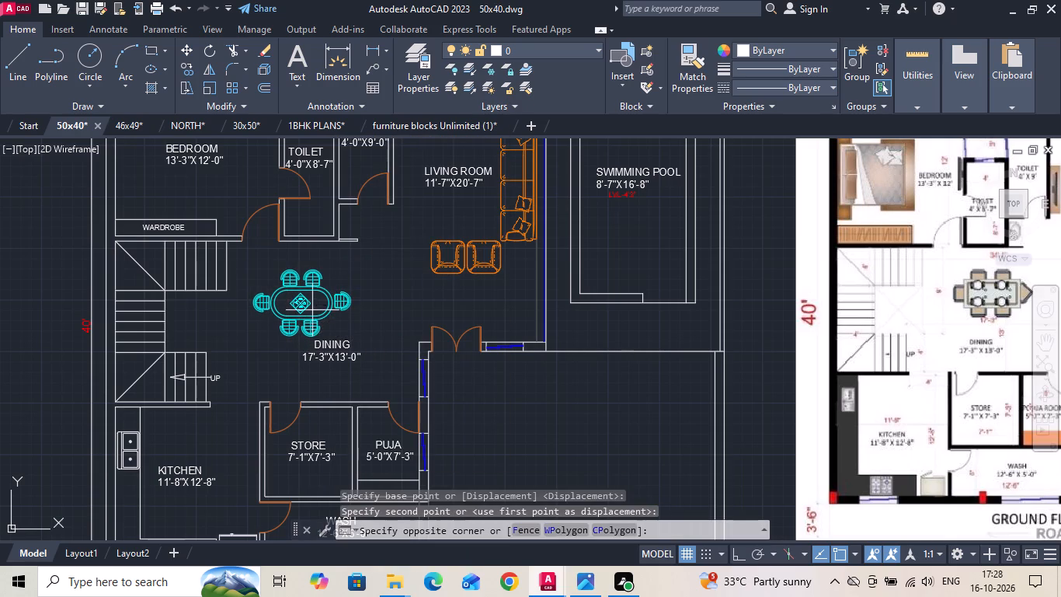
pyautogui.click(300, 278)
pyautogui.rightClick(300, 278)
pyautogui.click(324, 281)
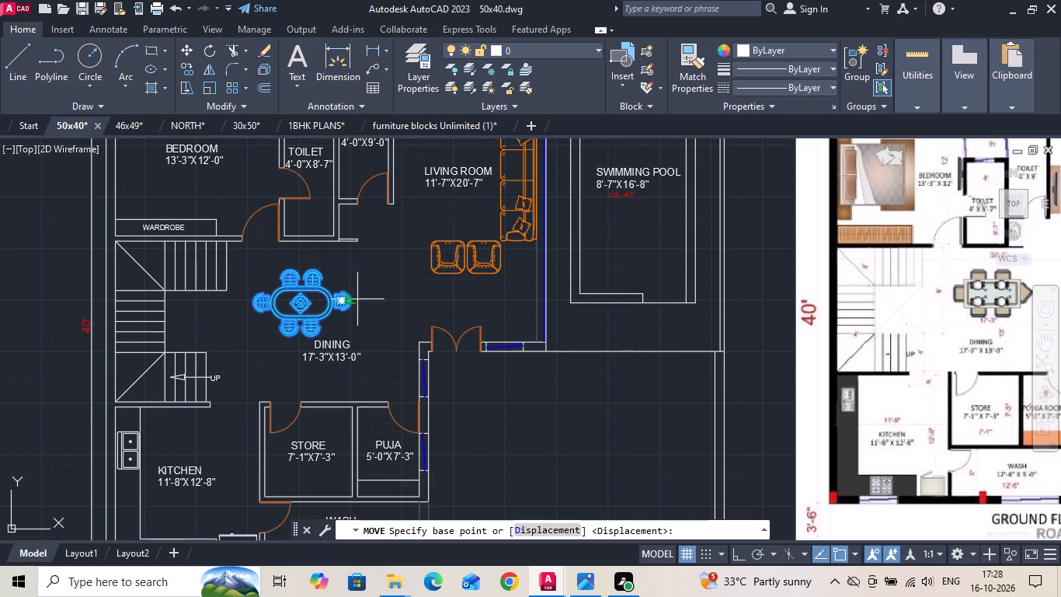
pyautogui.click(353, 322)
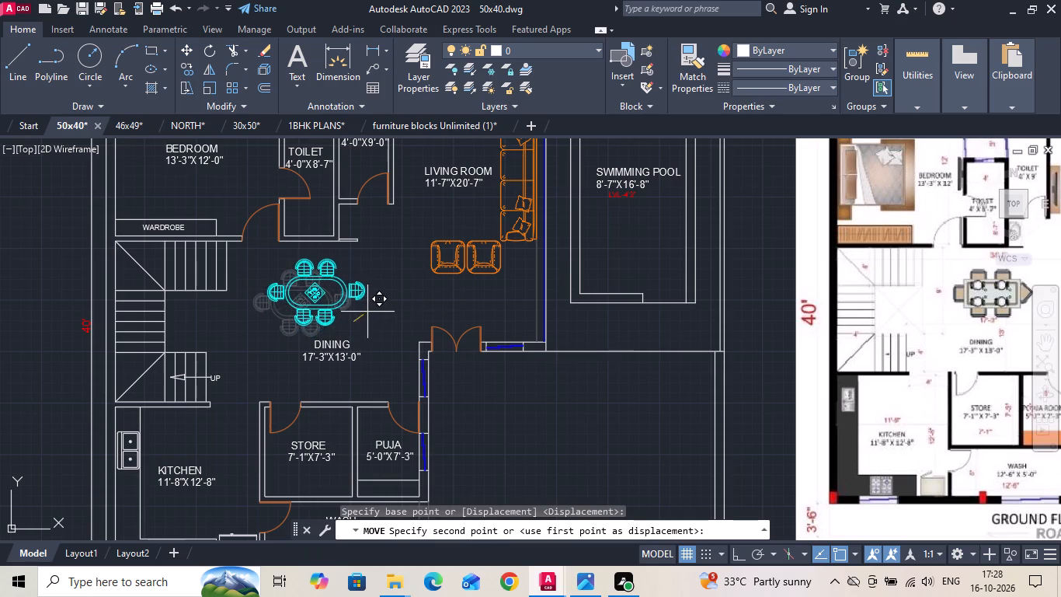
pyautogui.click(378, 312)
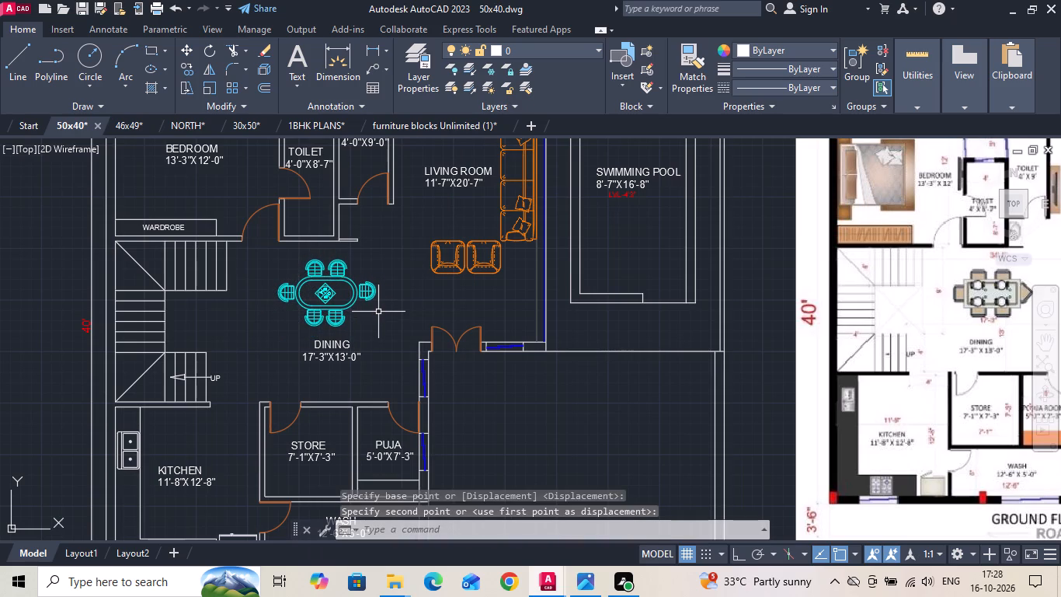
# Move the round glass table and dark red oval block into the ground floor LIVING ROOM, in front of the long orange sofa.
pyautogui.scroll(-1, 366, 338)
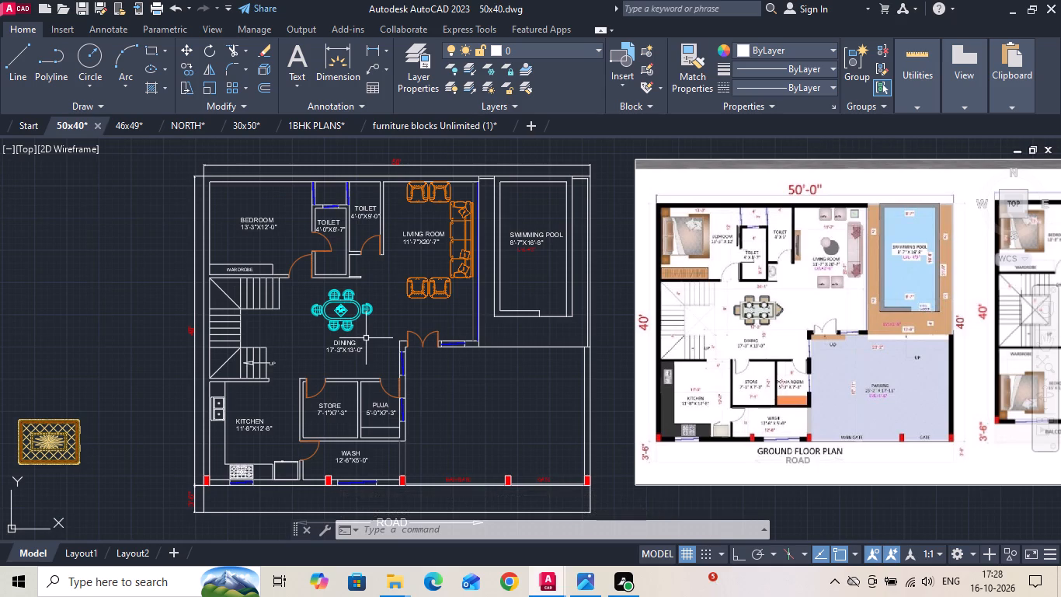
pyautogui.scroll(-1, 414, 319)
pyautogui.moveTo(233, 353); pyautogui.dragTo(367, 259, button='middle')
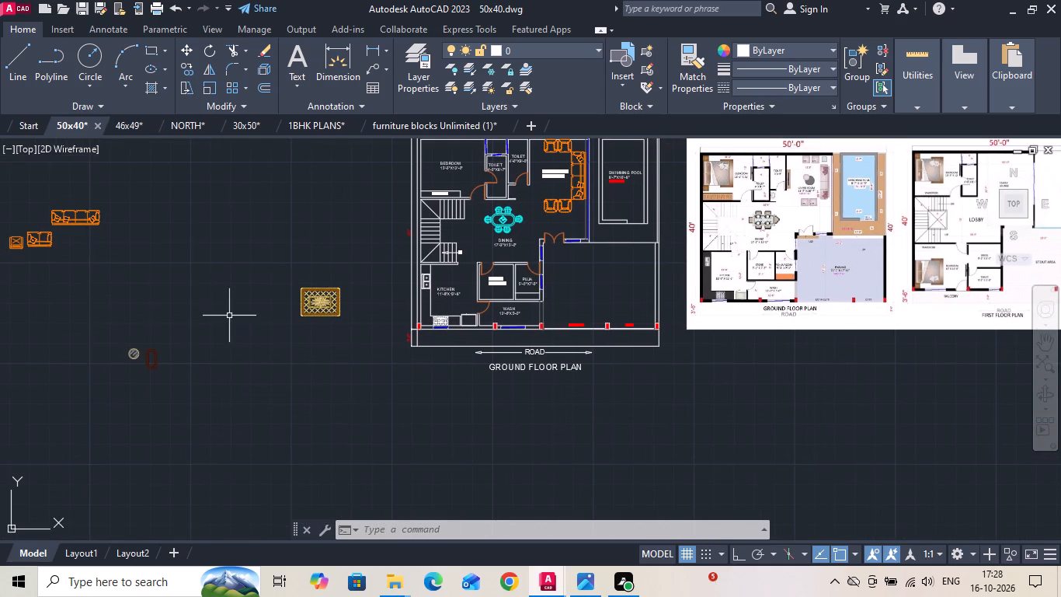
pyautogui.scroll(4, 148, 345)
pyautogui.click(168, 386)
pyautogui.click(151, 305)
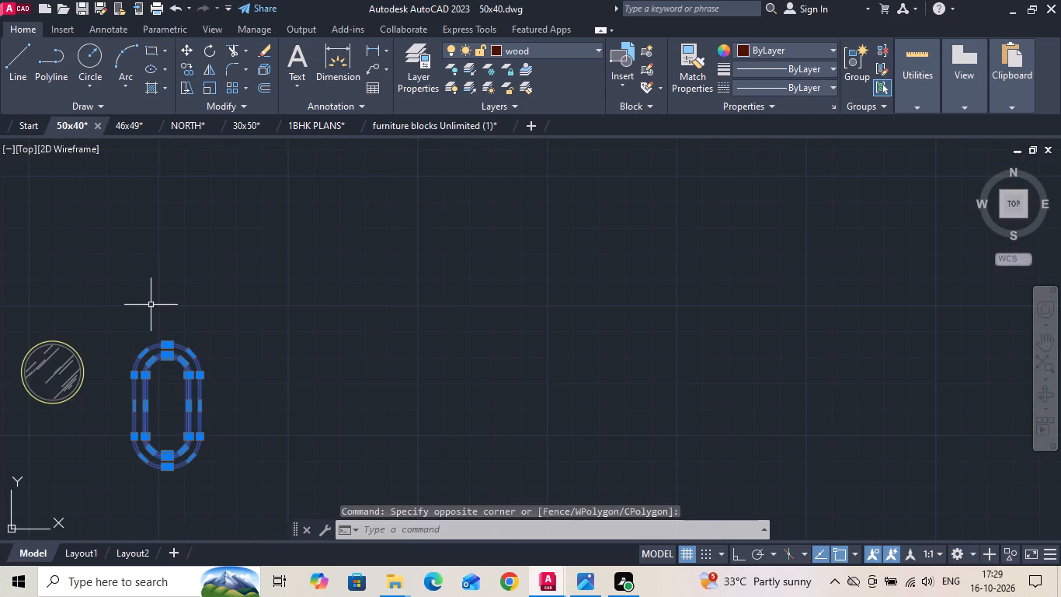
pyautogui.moveTo(127, 332); pyautogui.dragTo(69, 370)
pyautogui.click(57, 365)
pyautogui.rightClick(55, 365)
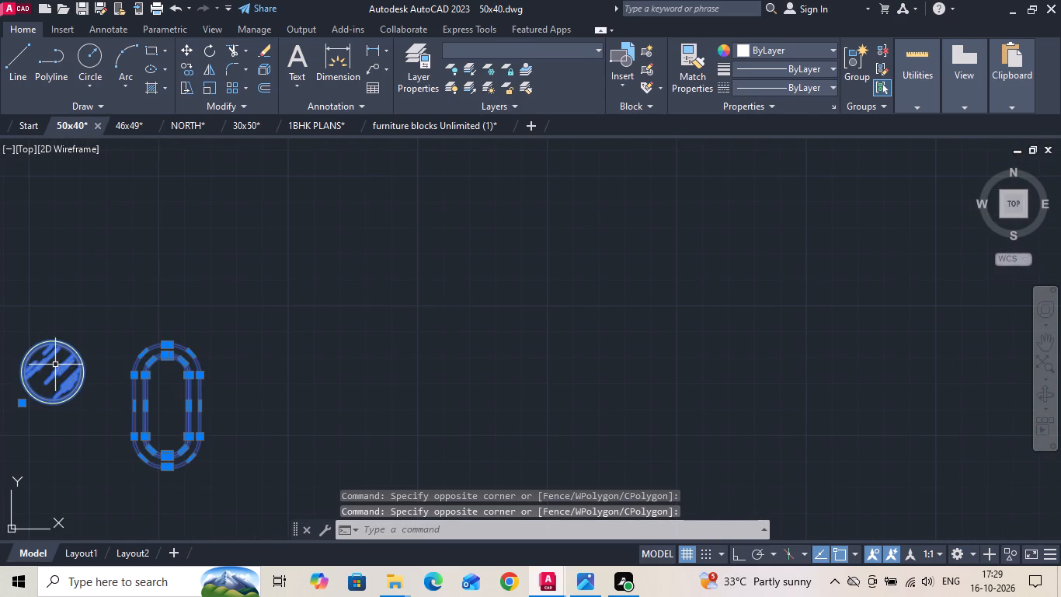
pyautogui.click(52, 322)
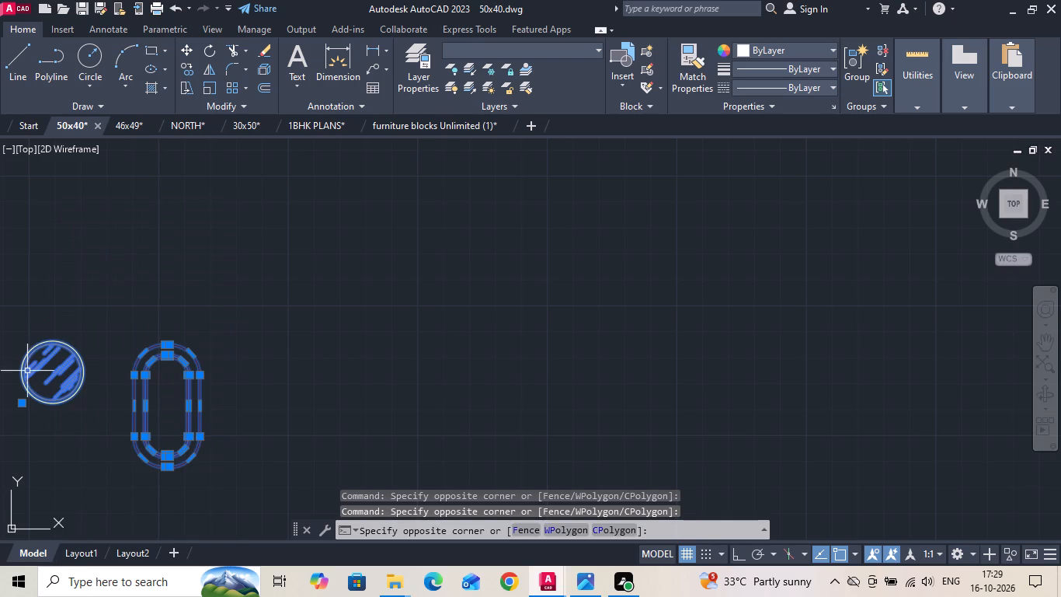
pyautogui.click(27, 371)
pyautogui.rightClick(40, 363)
pyautogui.click(90, 309)
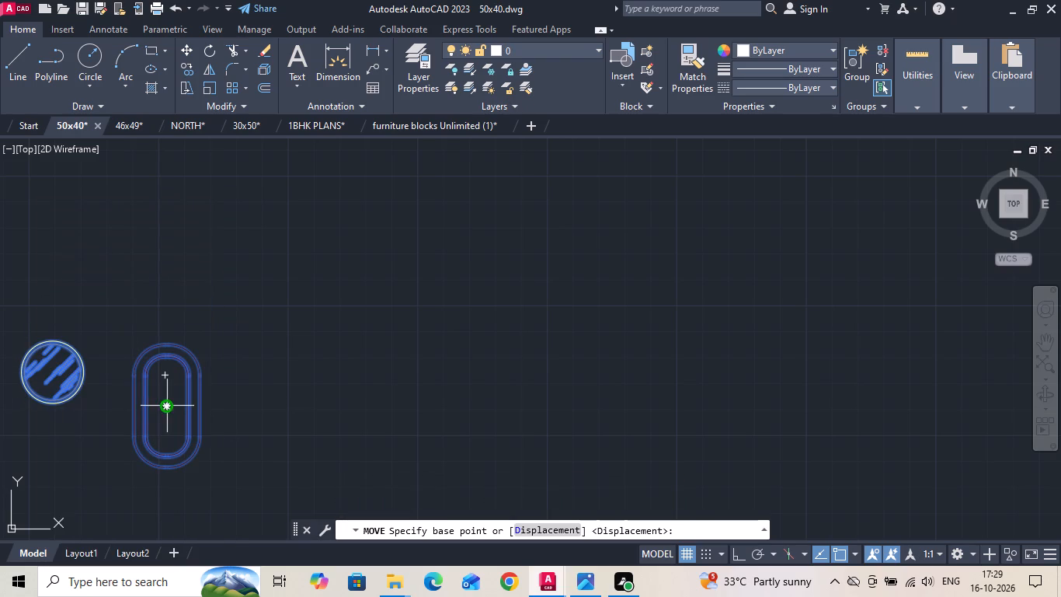
pyautogui.click(166, 409)
pyautogui.scroll(-4, 137, 417)
pyautogui.scroll(2, 552, 241)
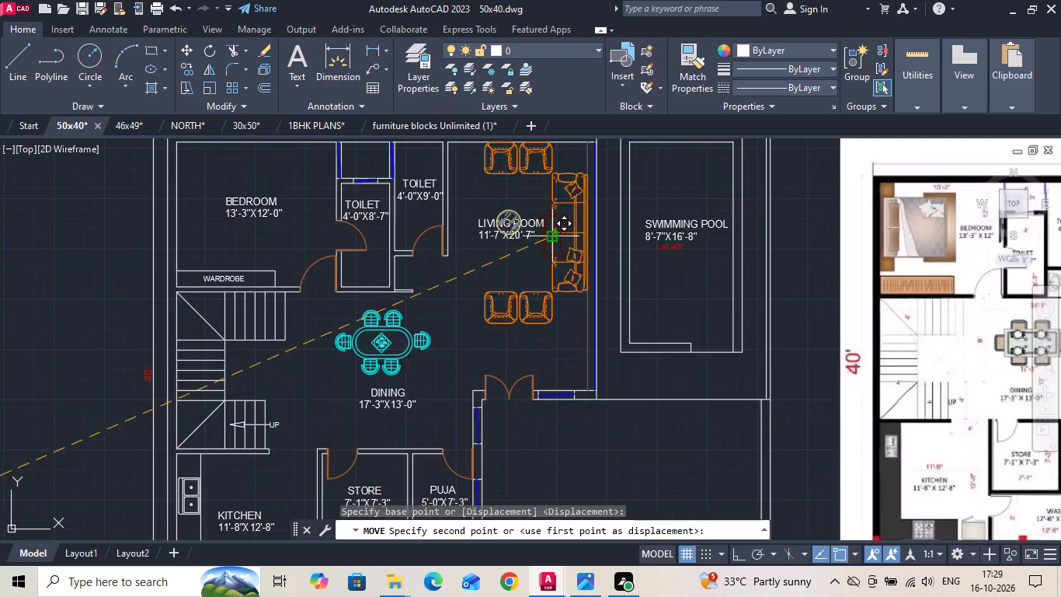
pyautogui.scroll(2, 552, 238)
pyautogui.moveTo(498, 292); pyautogui.dragTo(498, 361, button='middle')
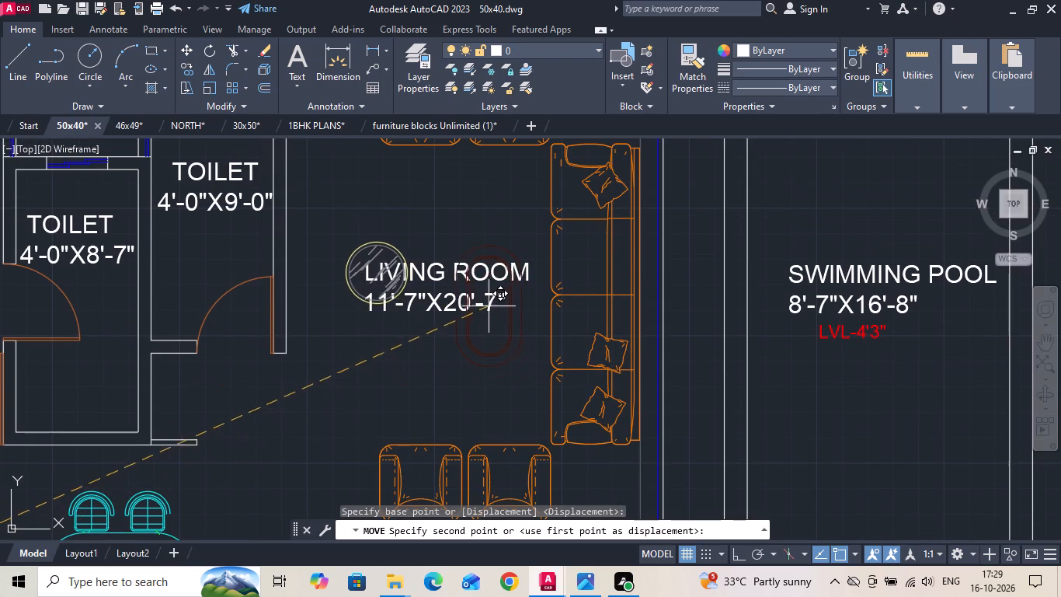
pyautogui.click(487, 305)
pyautogui.press('Escape')
# Move the round glass table up between the living room label and the upper pair of armchairs.
pyautogui.click(391, 243)
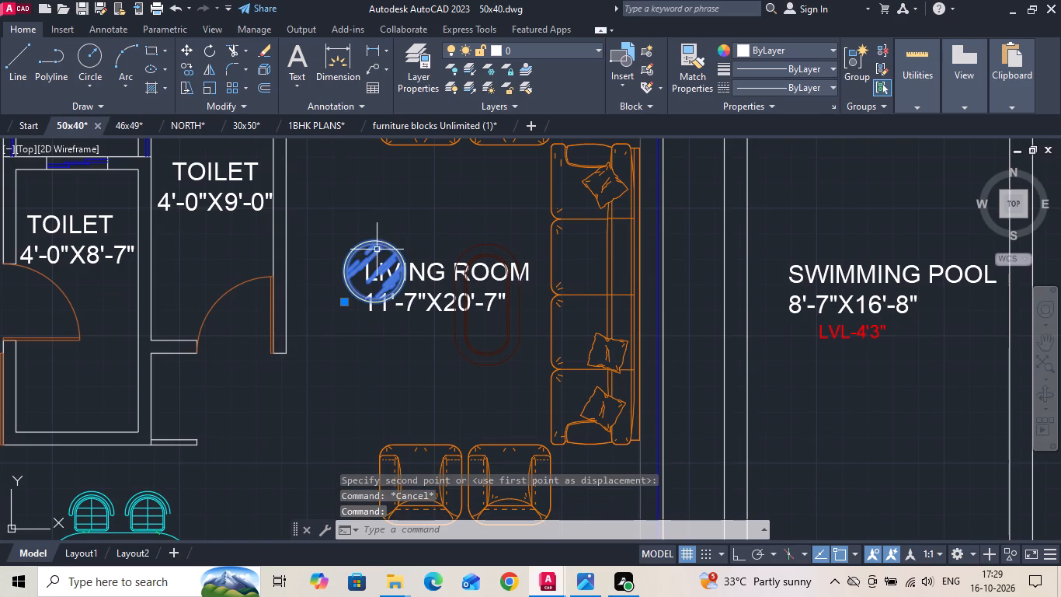
pyautogui.rightClick(376, 250)
pyautogui.click(397, 285)
pyautogui.moveTo(389, 265); pyautogui.dragTo(400, 243)
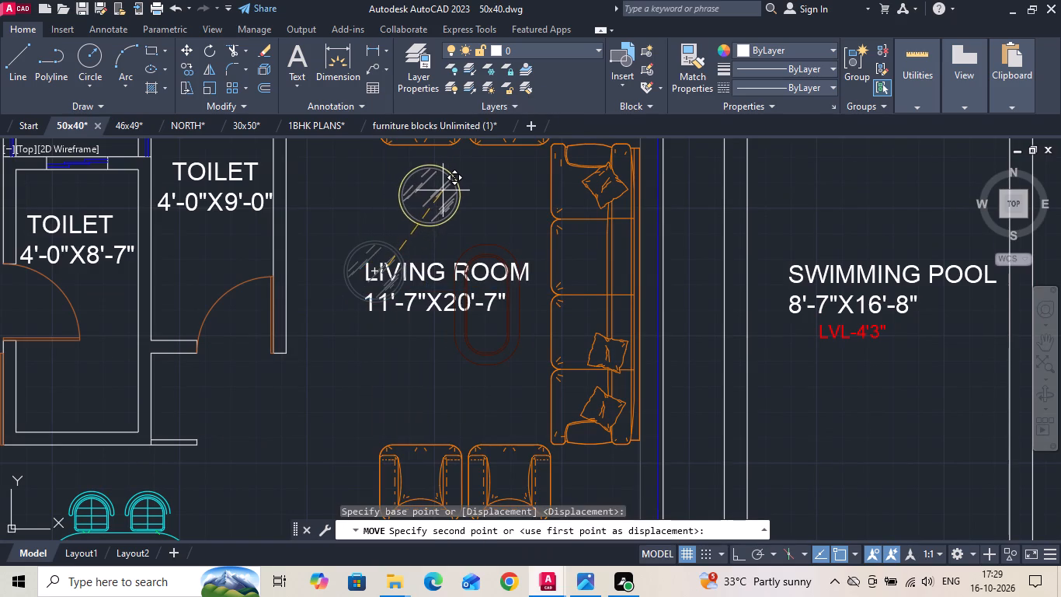
pyautogui.click(443, 190)
# Save the drawing.
pyautogui.hotkey('ctrl', 's')
pyautogui.hotkey('ctrl', 's')
pyautogui.hotkey('ctrl', 's')
pyautogui.hotkey('ctrl', 's')
pyautogui.hotkey('ctrl', 's')
pyautogui.hotkey('ctrl', 's')
pyautogui.hotkey('ctrl', 's')
pyautogui.hotkey('ctrl', 's')
pyautogui.hotkey('ctrl', 's')
pyautogui.hotkey('ctrl', 's')
pyautogui.hotkey('ctrl', 's')
# Move the double bed block with three pink pillows from beside the upper plans onto the gold patterned rug.
pyautogui.scroll(-7, 445, 199)
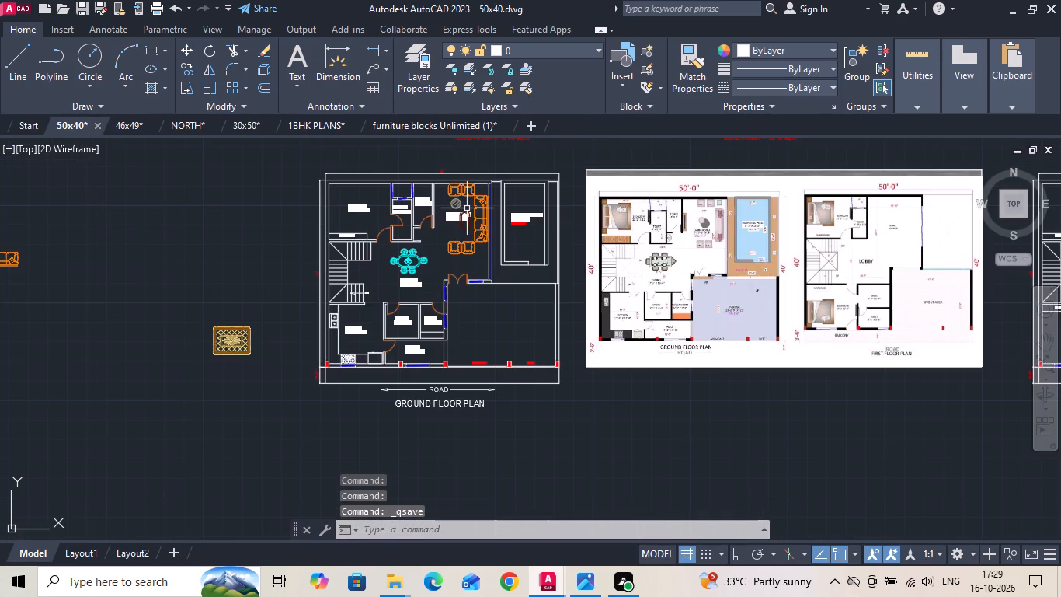
pyautogui.scroll(-2, 343, 371)
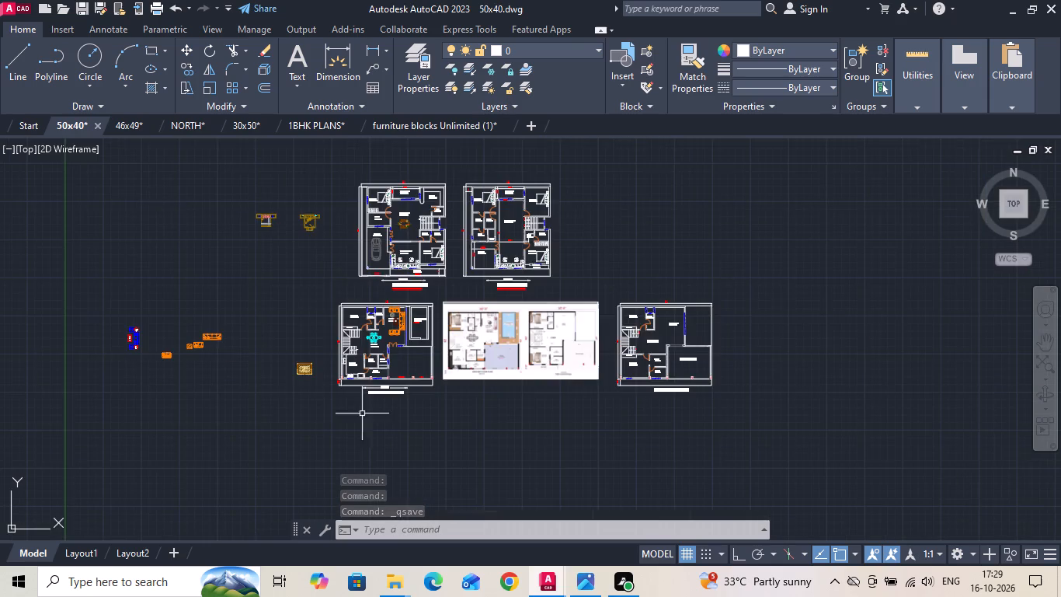
pyautogui.scroll(3, 300, 215)
pyautogui.moveTo(211, 235); pyautogui.dragTo(193, 239)
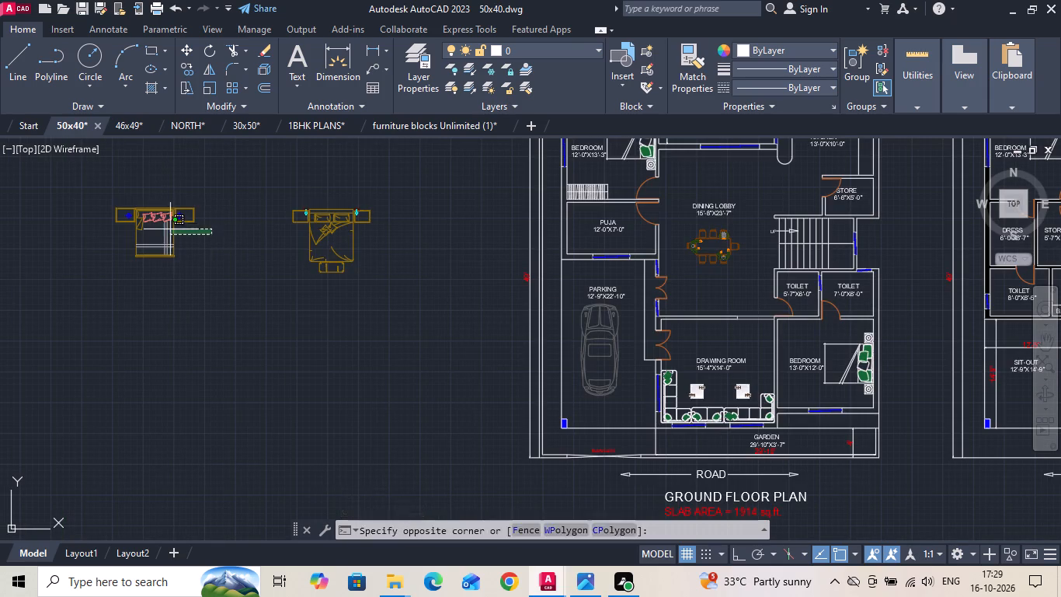
pyautogui.click(165, 224)
pyautogui.rightClick(164, 223)
pyautogui.click(190, 285)
pyautogui.moveTo(170, 253); pyautogui.dragTo(171, 285)
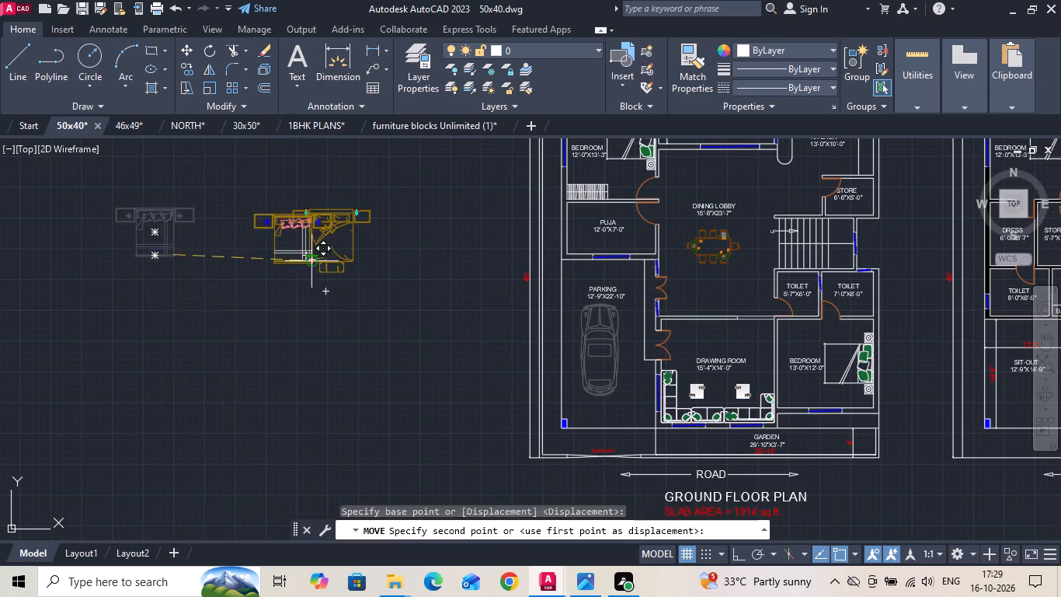
pyautogui.scroll(-3, 375, 239)
pyautogui.scroll(5, 361, 397)
pyautogui.scroll(1, 412, 262)
pyautogui.moveTo(414, 262); pyautogui.dragTo(426, 339, button='middle')
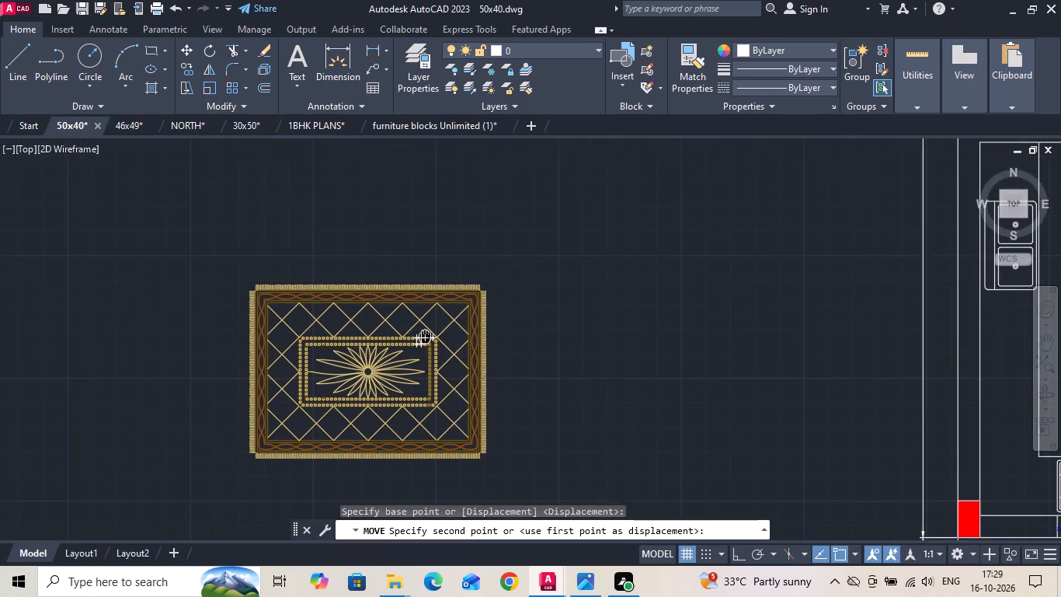
pyautogui.moveTo(426, 339); pyautogui.dragTo(426, 340, button='middle')
pyautogui.moveTo(431, 335); pyautogui.dragTo(433, 348, button='middle')
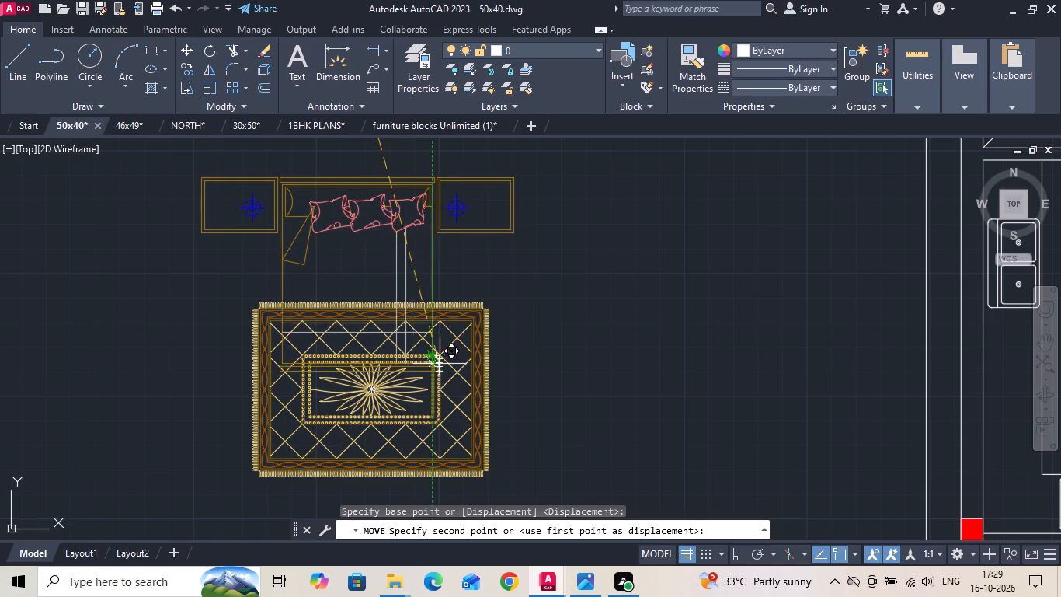
pyautogui.click(446, 372)
# Move the bed by the middle of its foot end onto the centre of the rug's flower motif.
pyautogui.scroll(-2, 406, 311)
pyautogui.scroll(3, 407, 318)
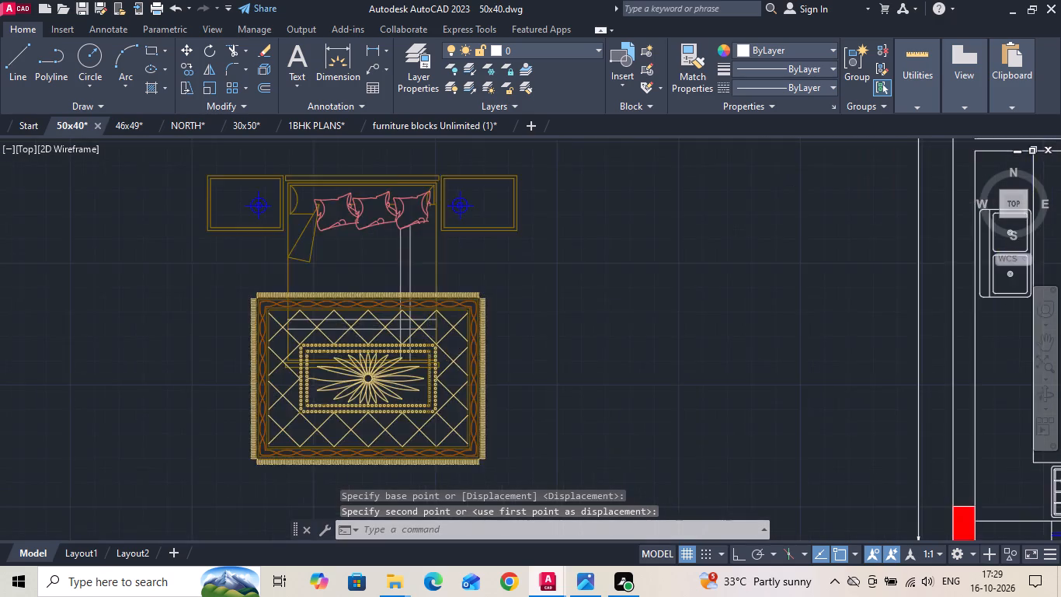
pyautogui.moveTo(418, 251); pyautogui.dragTo(393, 246)
pyautogui.click(357, 238)
pyautogui.rightClick(355, 236)
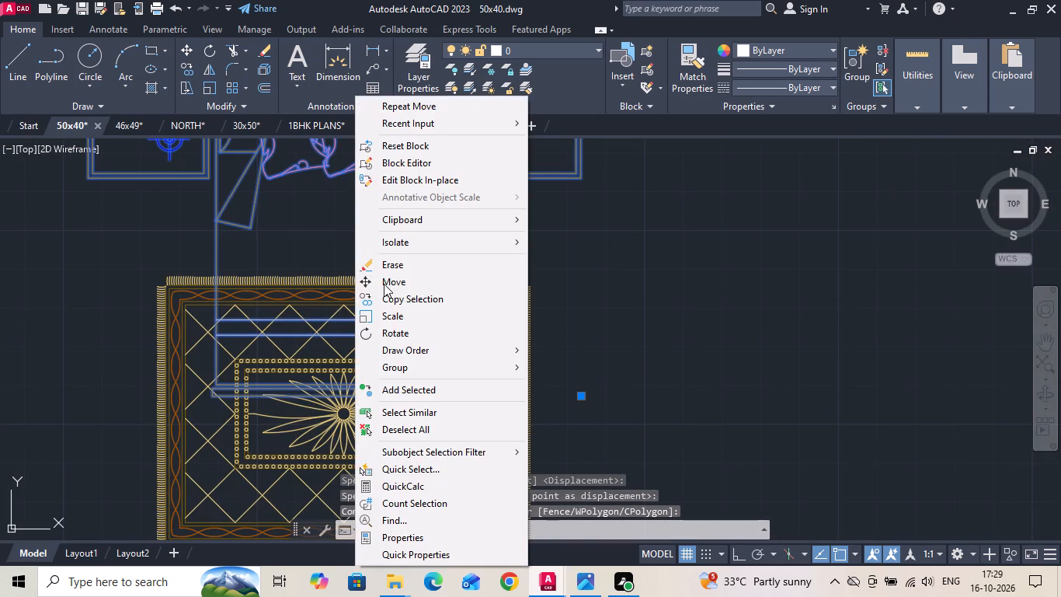
pyautogui.click(387, 282)
pyautogui.click(333, 396)
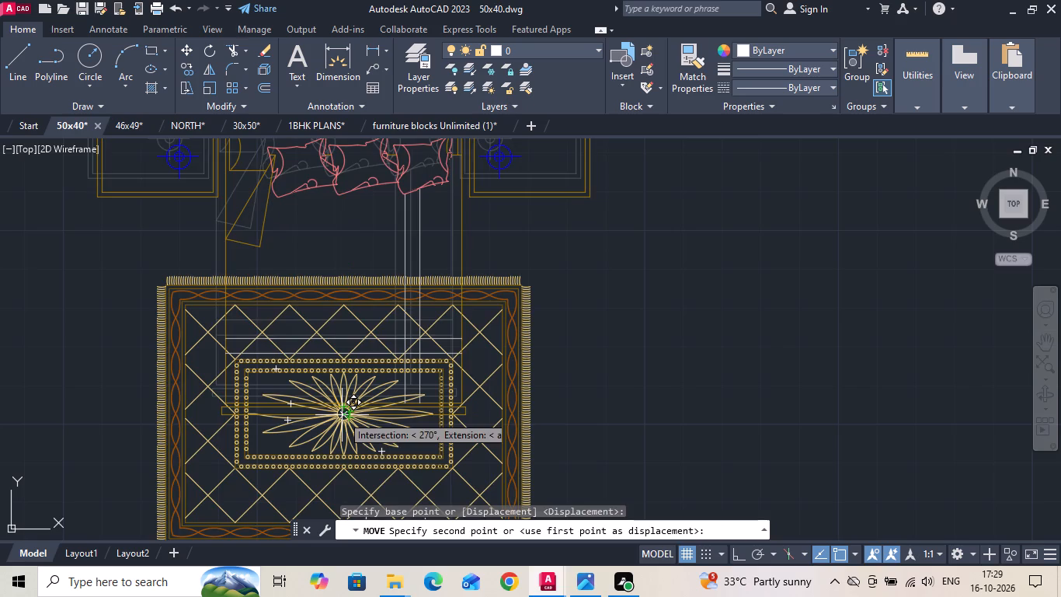
pyautogui.click(342, 415)
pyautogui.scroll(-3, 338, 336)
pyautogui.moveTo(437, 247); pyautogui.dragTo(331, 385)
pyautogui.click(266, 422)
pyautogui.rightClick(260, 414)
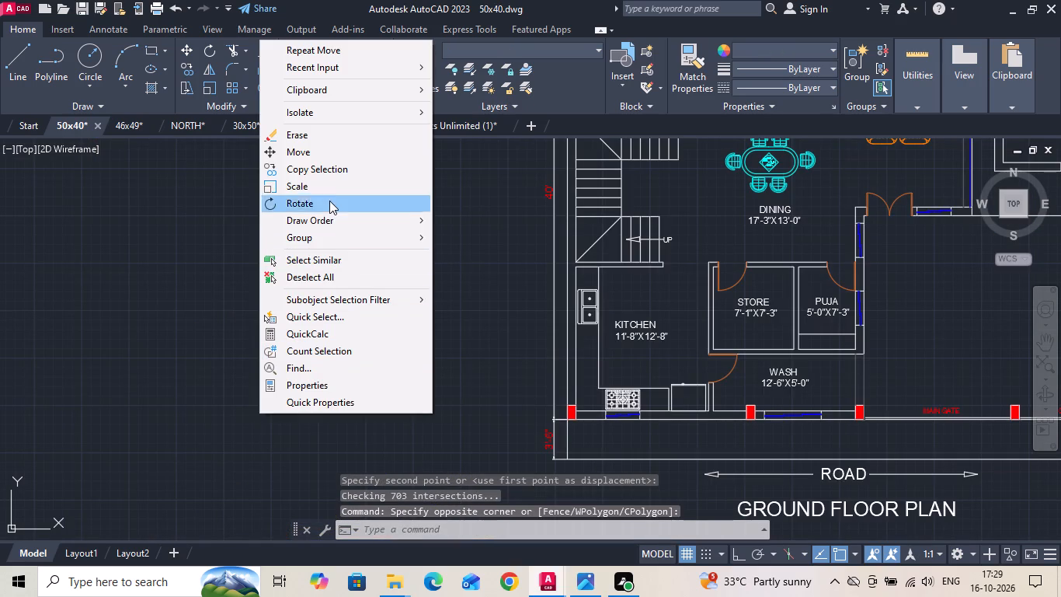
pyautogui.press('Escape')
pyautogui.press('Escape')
# Copy the gold patterned rug by its flower centre to the foot-end bench of the two-pillow double bed beside the upper plans.
pyautogui.moveTo(398, 376); pyautogui.dragTo(367, 406)
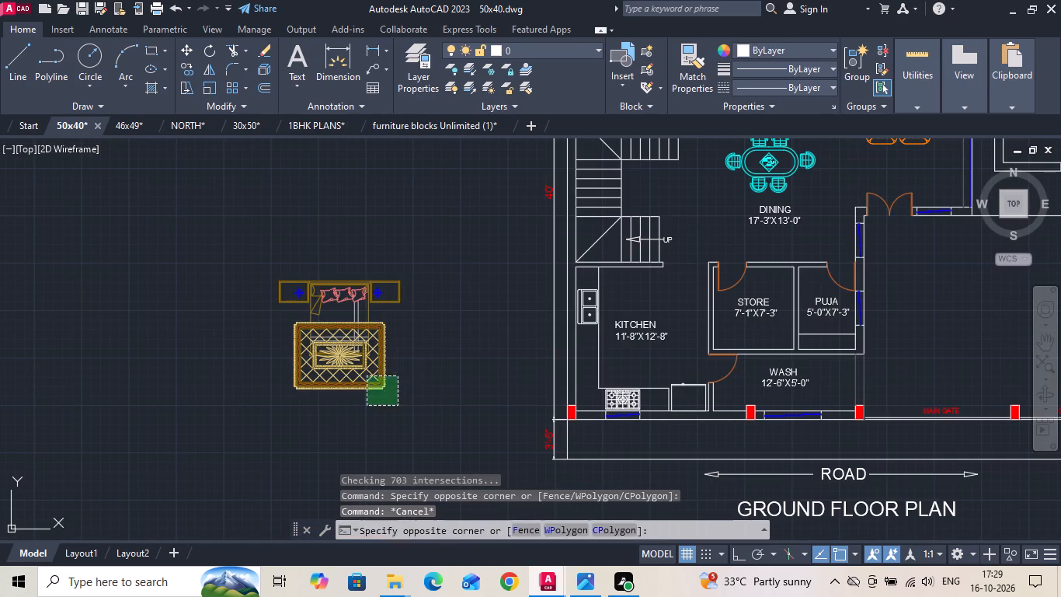
pyautogui.click(365, 407)
pyautogui.rightClick(364, 407)
pyautogui.click(412, 297)
pyautogui.scroll(2, 323, 367)
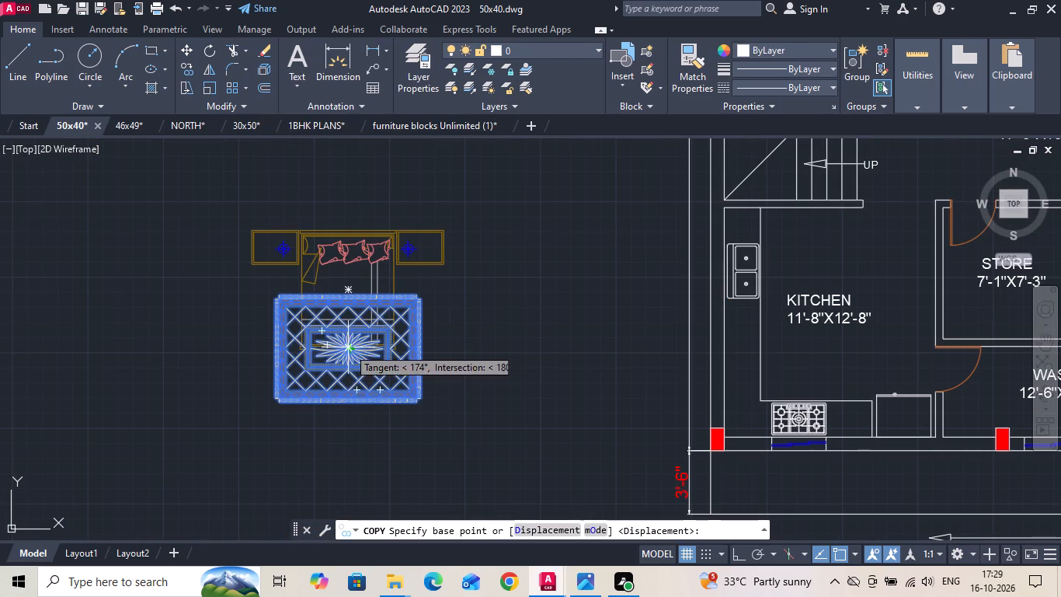
pyautogui.click(348, 347)
pyautogui.scroll(-3, 360, 413)
pyautogui.moveTo(353, 305); pyautogui.dragTo(354, 435, button='middle')
pyautogui.scroll(-1, 354, 442)
pyautogui.scroll(2, 353, 308)
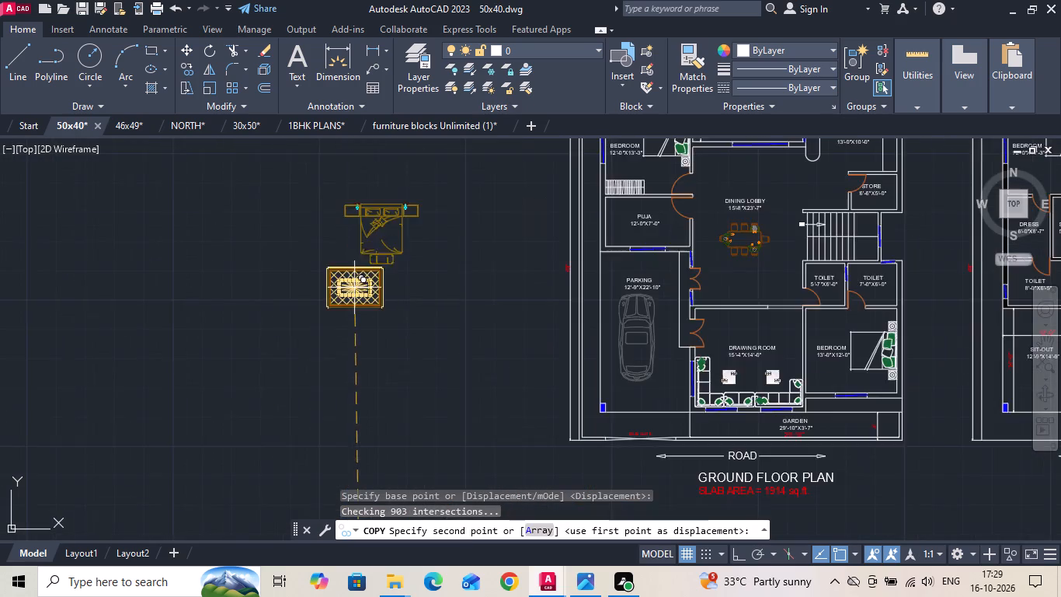
pyautogui.scroll(3, 370, 222)
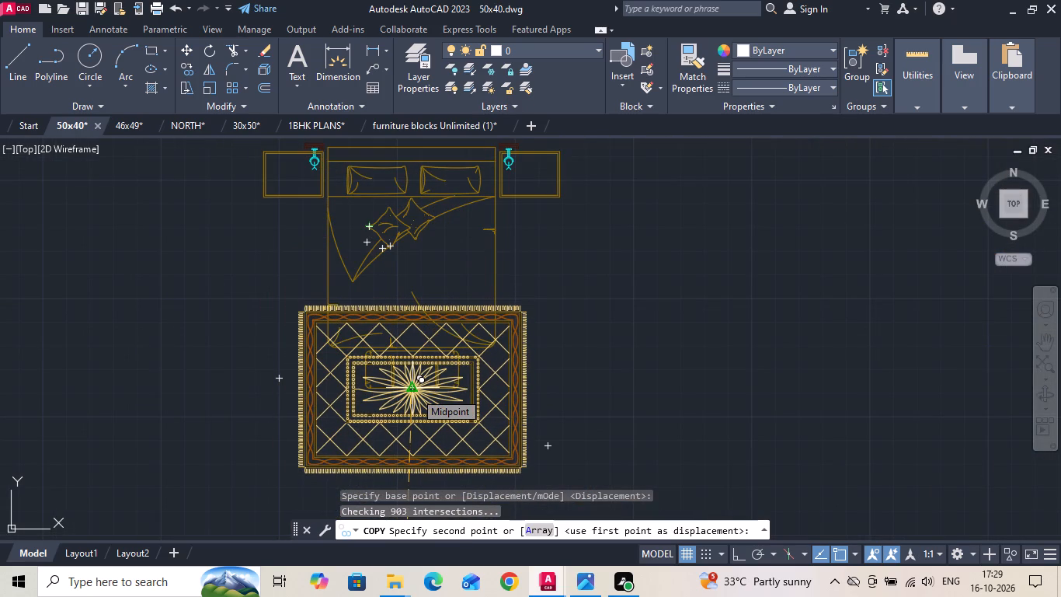
pyautogui.click(415, 392)
pyautogui.press('Escape')
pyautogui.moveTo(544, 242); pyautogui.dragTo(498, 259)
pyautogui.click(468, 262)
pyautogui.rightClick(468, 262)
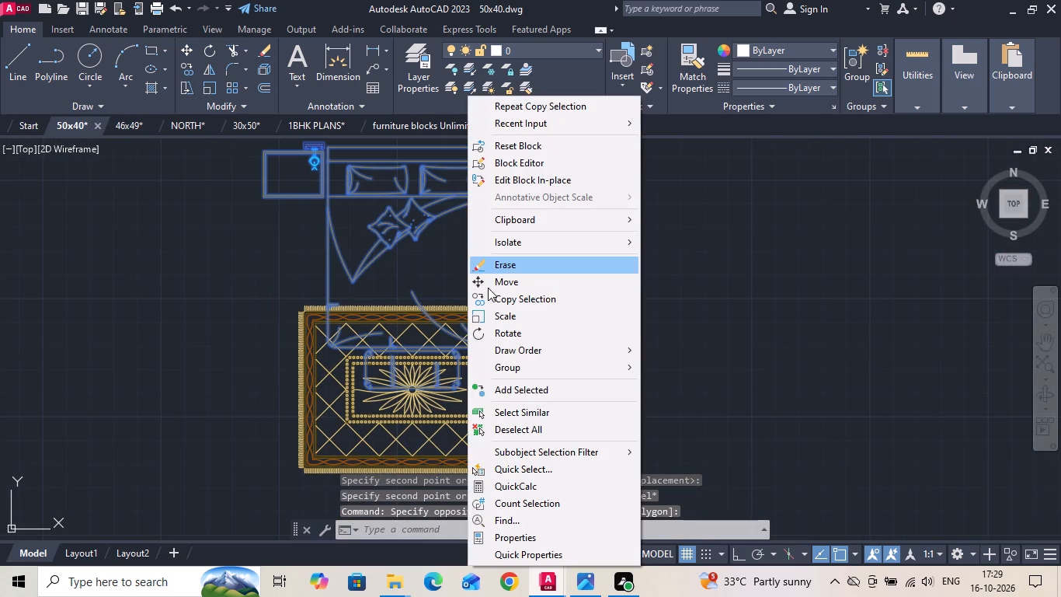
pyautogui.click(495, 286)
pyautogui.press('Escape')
# Rotate the pink-pillow bed and its gold rug together 90 degrees counterclockwise, with ortho on, beside the lower ground floor plan.
pyautogui.scroll(-5, 387, 267)
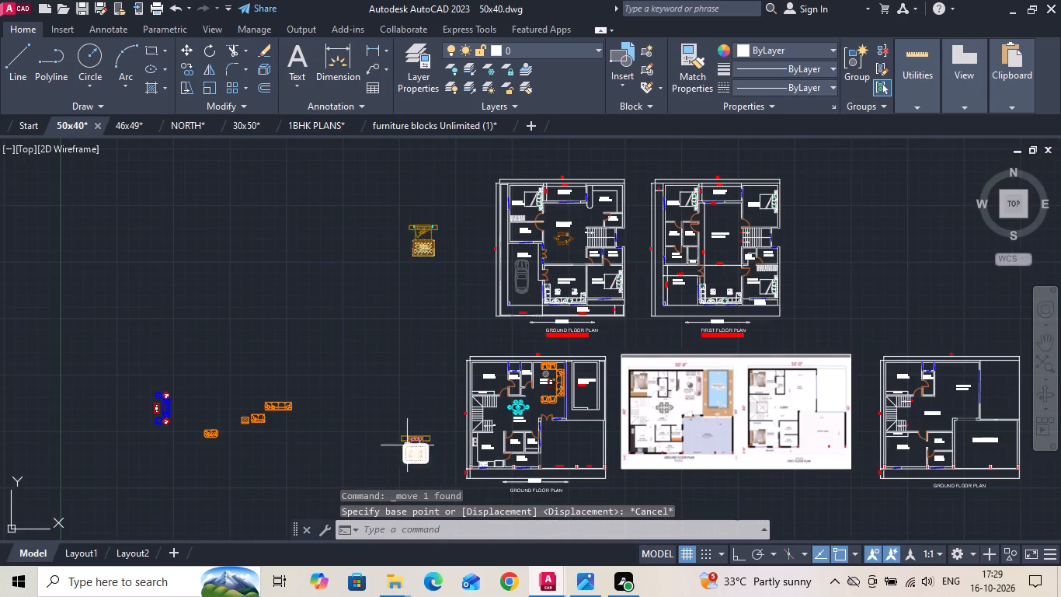
pyautogui.scroll(2, 407, 445)
pyautogui.moveTo(415, 457); pyautogui.dragTo(378, 333, button='middle')
pyautogui.moveTo(440, 278); pyautogui.dragTo(344, 382)
pyautogui.click(336, 390)
pyautogui.rightClick(336, 393)
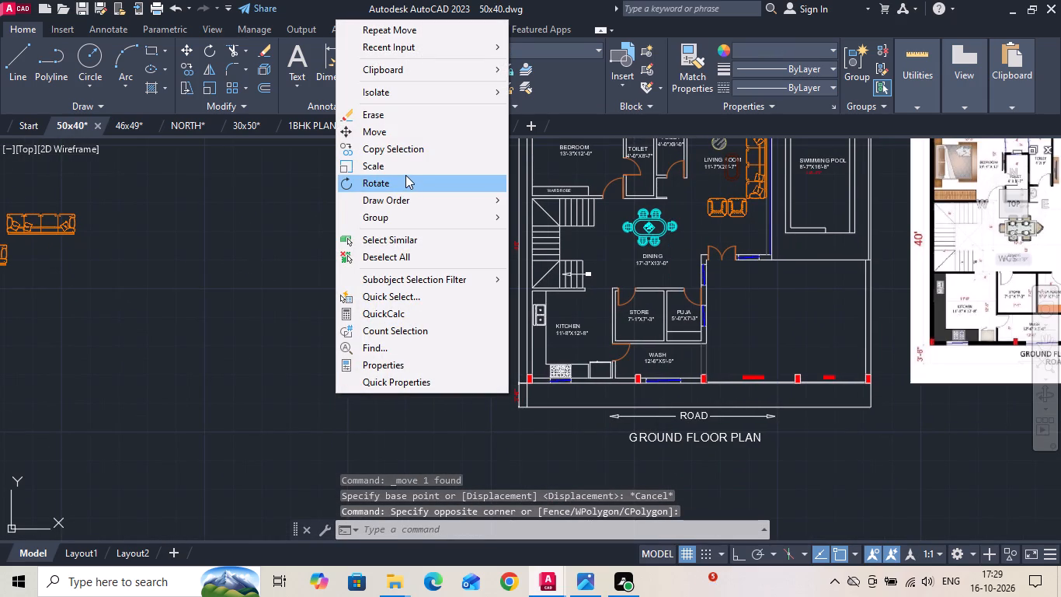
pyautogui.click(400, 185)
pyautogui.click(409, 261)
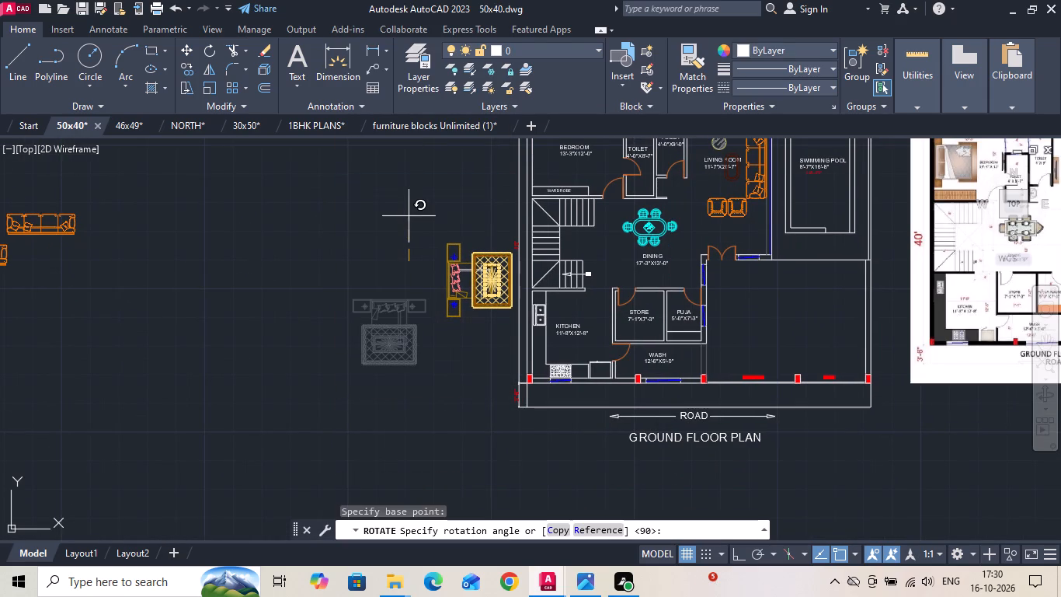
pyautogui.press('F8')
pyautogui.click(409, 216)
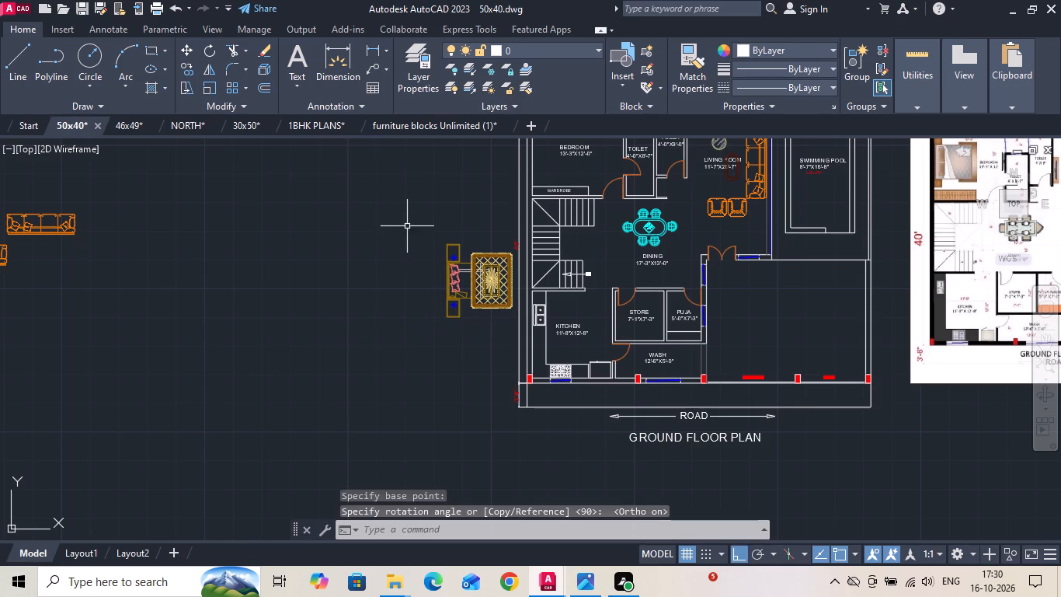
# Save the drawing.
pyautogui.hotkey('ctrl', 's')
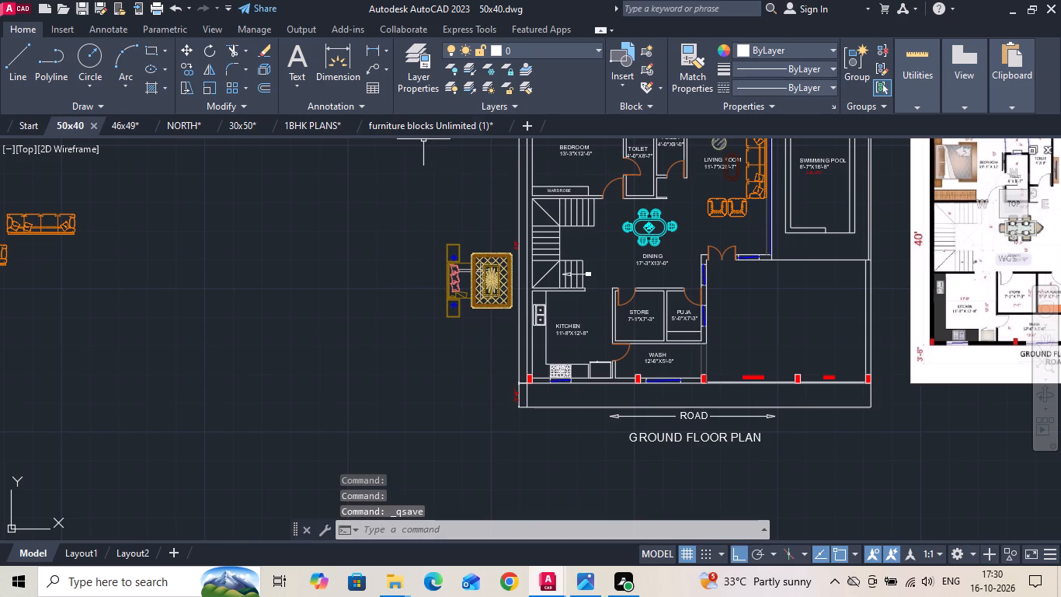
# Copy three orange rugs from the furniture blocks drawing: the corner-motif rectangle, the scalloped-edge runner and the large speckled rug.
pyautogui.click(423, 133)
pyautogui.scroll(-1, 396, 340)
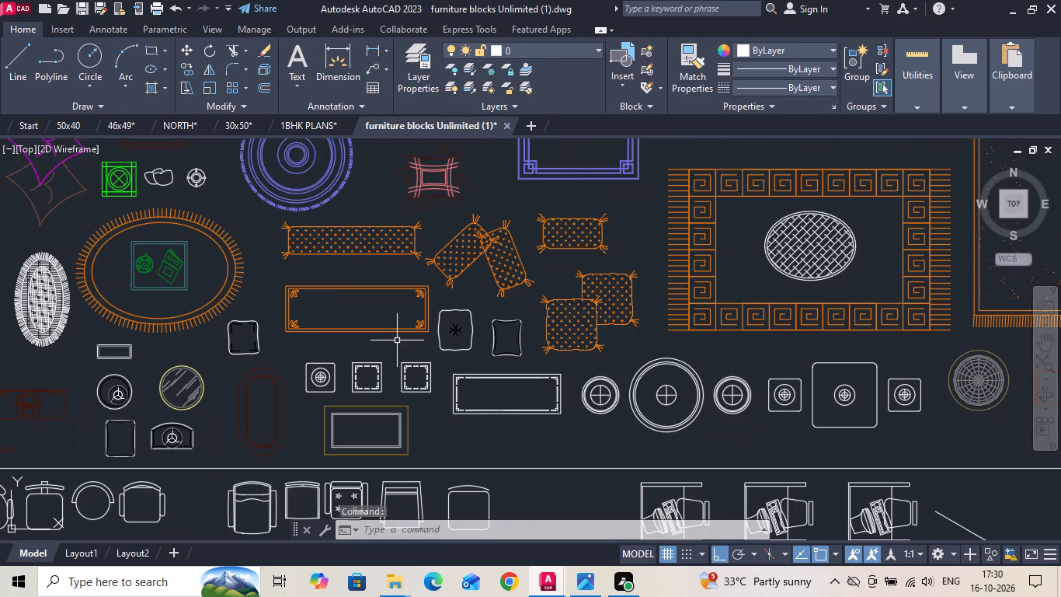
pyautogui.moveTo(416, 351); pyautogui.dragTo(491, 452, button='middle')
pyautogui.click(457, 390)
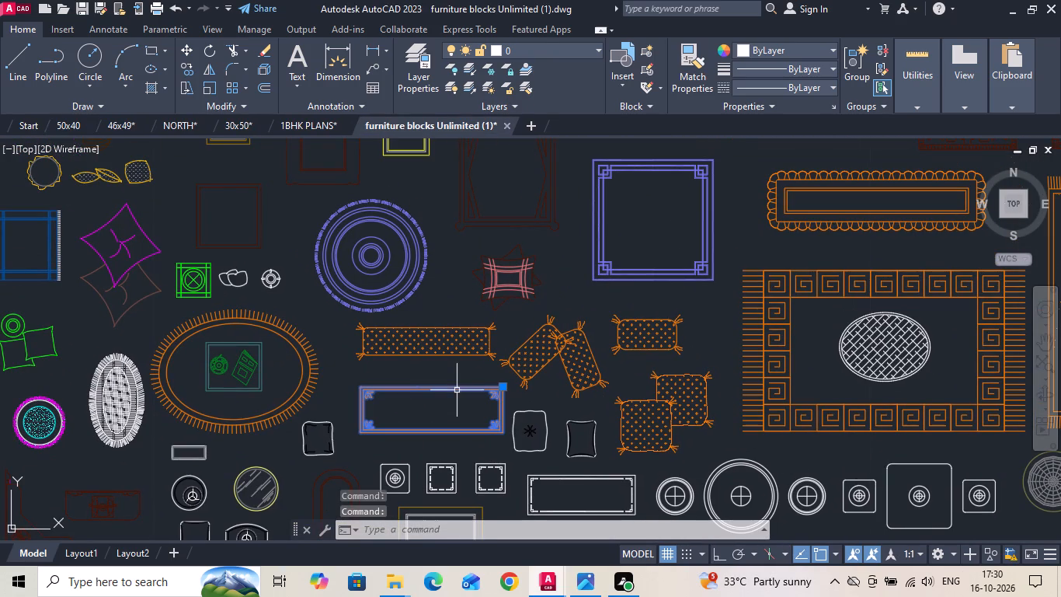
pyautogui.scroll(-2, 492, 285)
pyautogui.scroll(2, 495, 293)
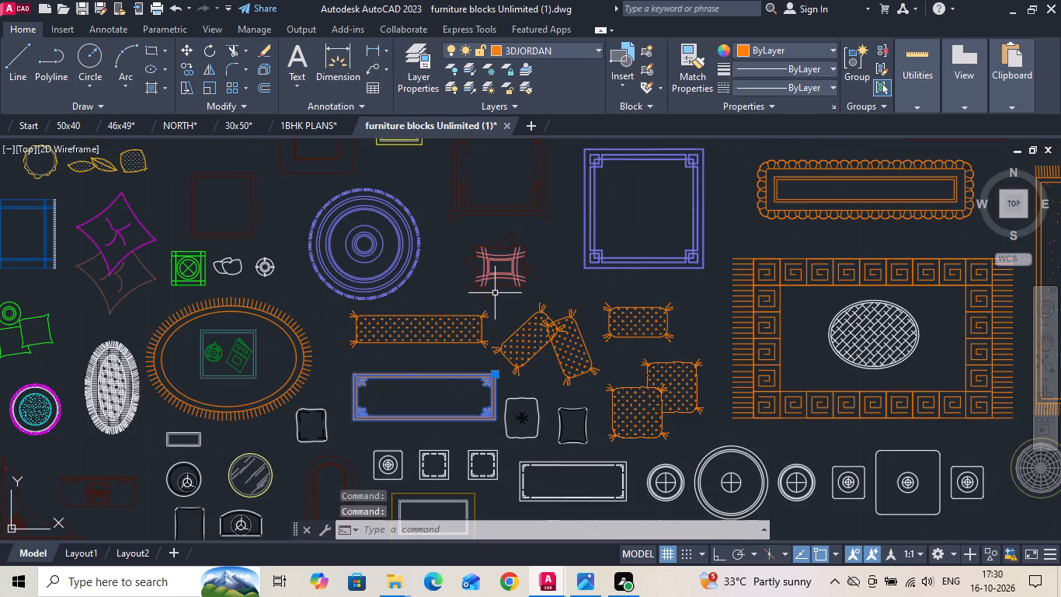
pyautogui.scroll(-2, 445, 356)
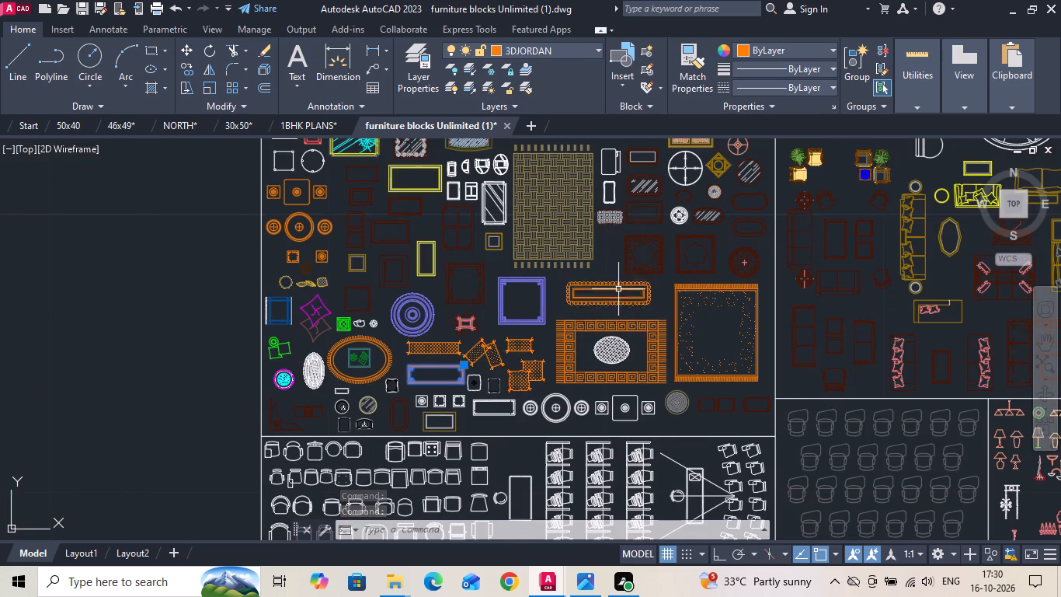
pyautogui.scroll(1, 615, 288)
pyautogui.click(607, 281)
pyautogui.scroll(-1, 577, 250)
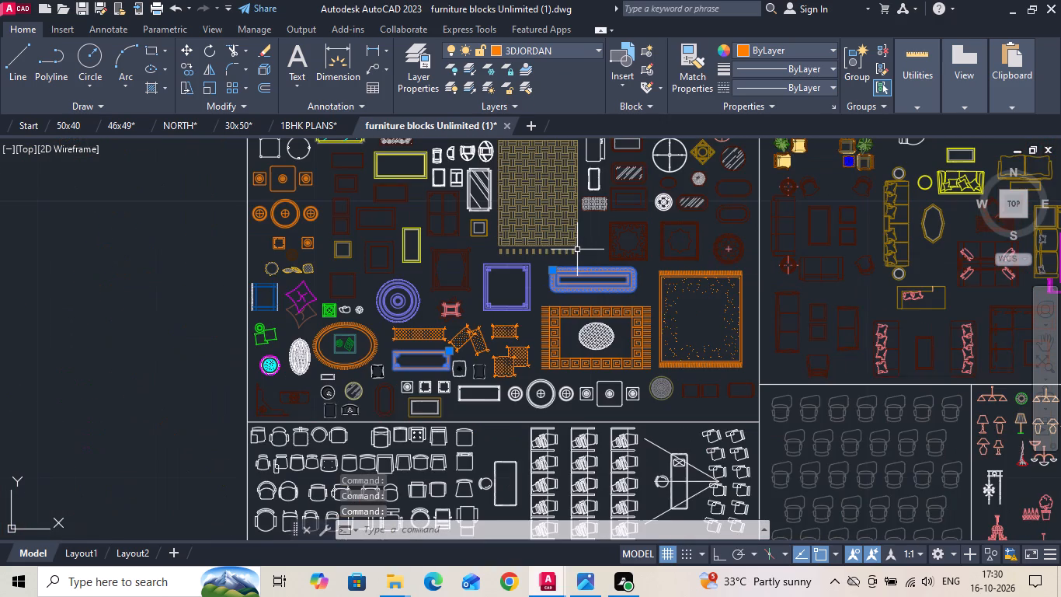
pyautogui.moveTo(568, 275); pyautogui.dragTo(532, 456, button='middle')
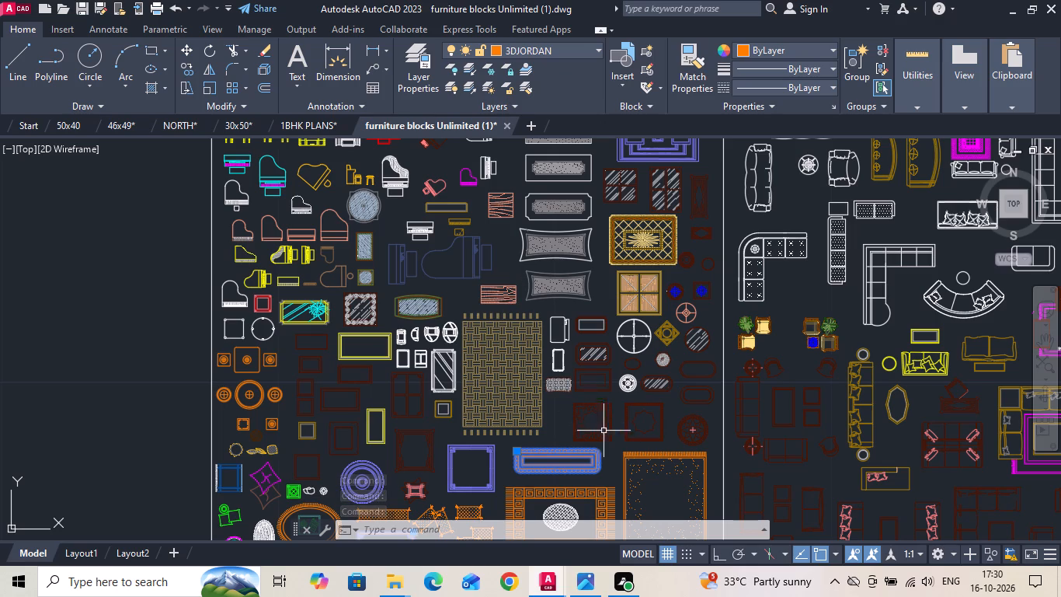
pyautogui.click(634, 457)
pyautogui.scroll(-1, 461, 312)
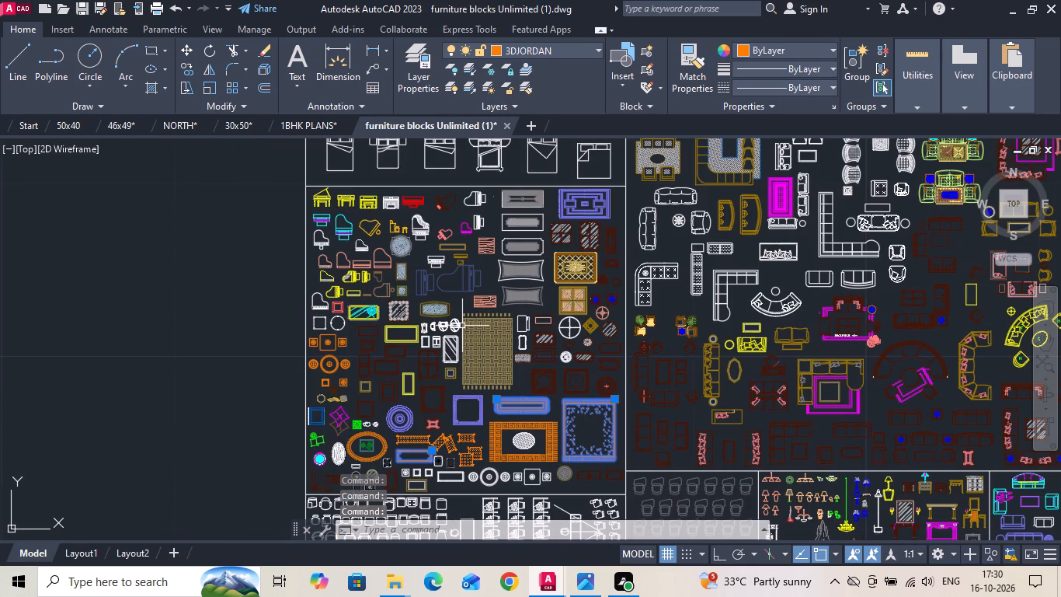
pyautogui.hotkey('ctrl', 'c')
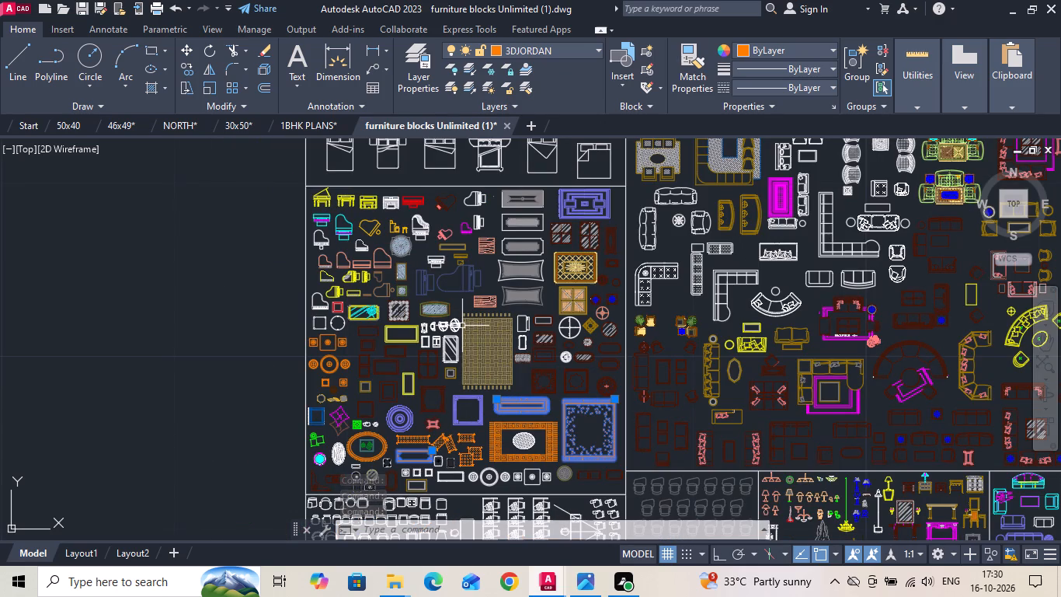
# Paste the copied rugs into the 50x40 drawing in the empty area beside the rotated bed set.
pyautogui.click(64, 124)
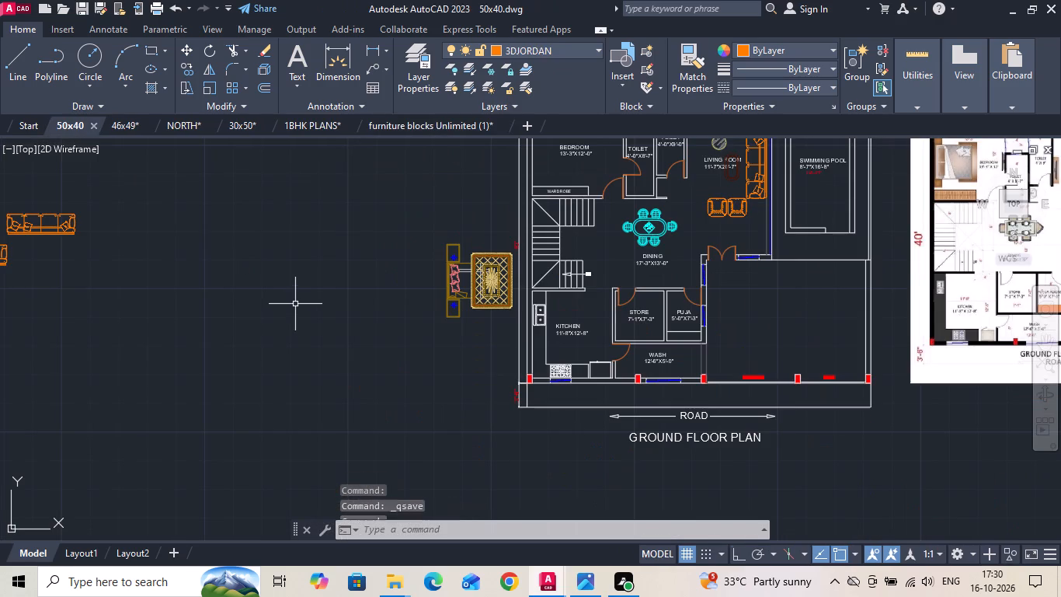
pyautogui.hotkey('ctrl', 'v')
pyautogui.click(304, 314)
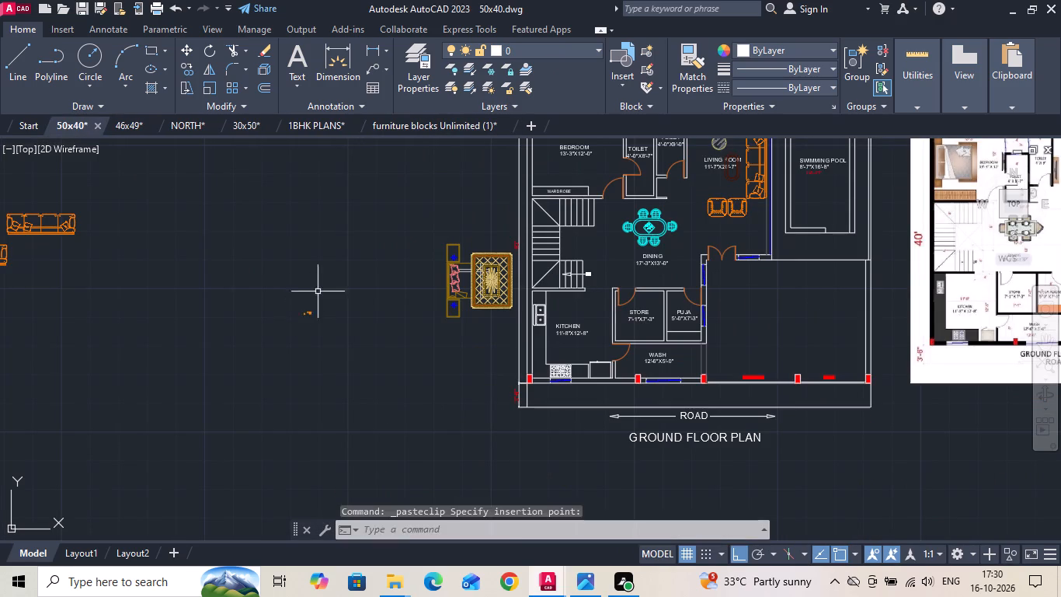
# Scale the three pasted rugs by a factor of 39.3701.
pyautogui.moveTo(323, 284); pyautogui.dragTo(293, 333)
pyautogui.click(266, 358)
pyautogui.rightClick(267, 354)
pyautogui.click(310, 343)
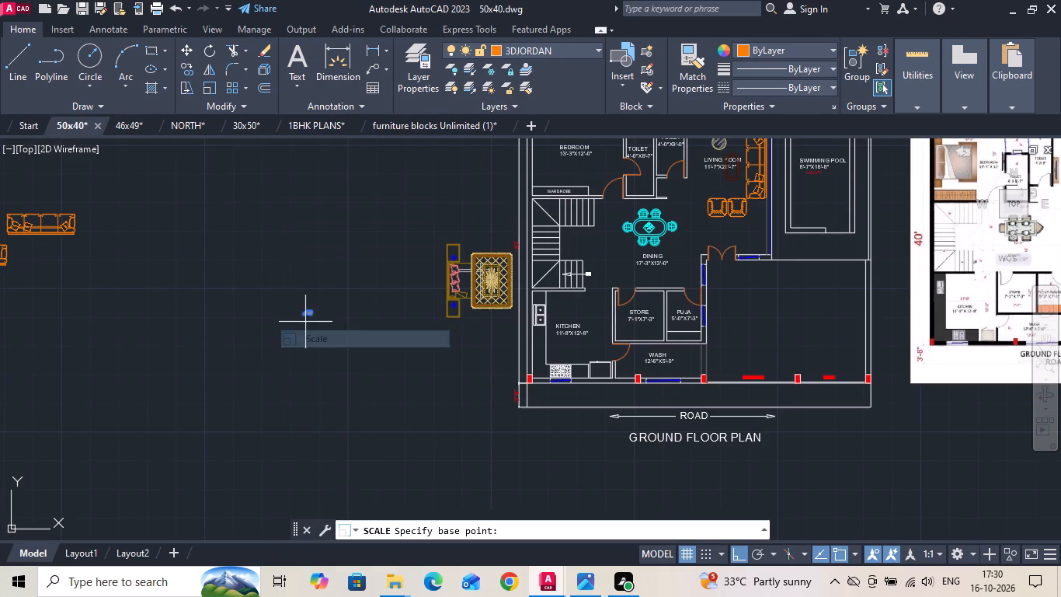
pyautogui.moveTo(305, 313); pyautogui.dragTo(307, 333)
pyautogui.write('39.3701')
pyautogui.press('Return')
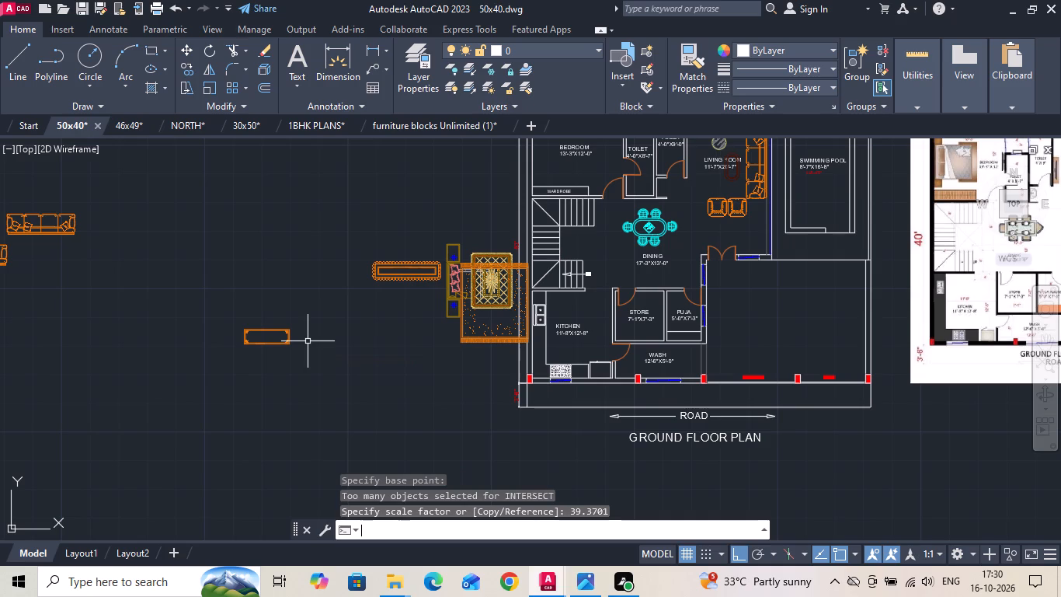
# Delete the large speckled rug overlapping the bed set and the plan.
pyautogui.scroll(1, 450, 346)
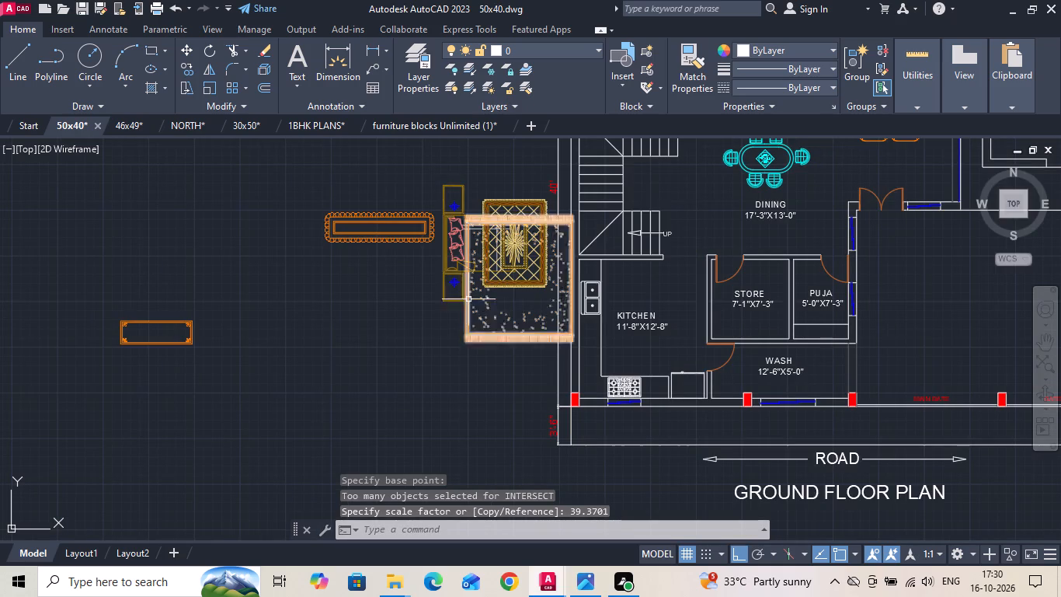
pyautogui.moveTo(504, 316); pyautogui.dragTo(330, 382, button='middle')
pyautogui.scroll(-1, 325, 401)
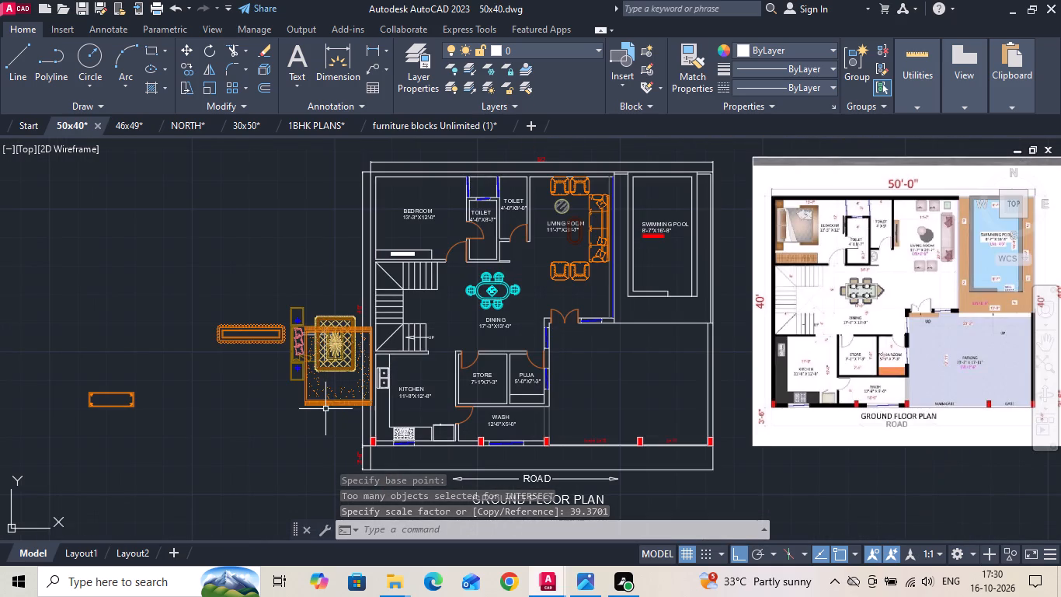
pyautogui.click(329, 402)
pyautogui.press('Delete')
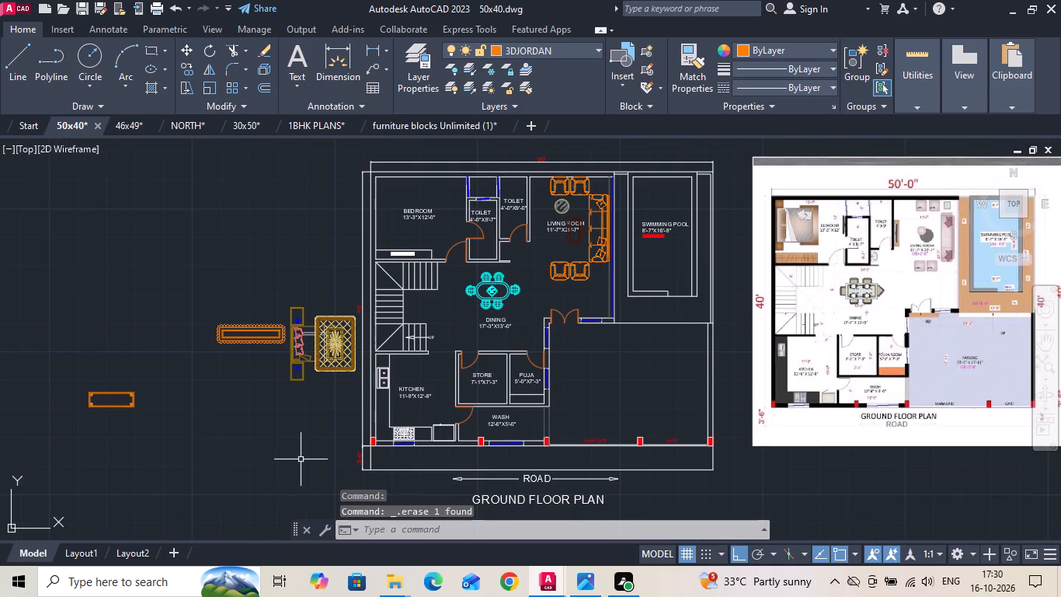
# Copy the pink-pillow bed without its gold rug straight across to just above the small corner-motif rug.
pyautogui.click(289, 353)
pyautogui.rightClick(290, 353)
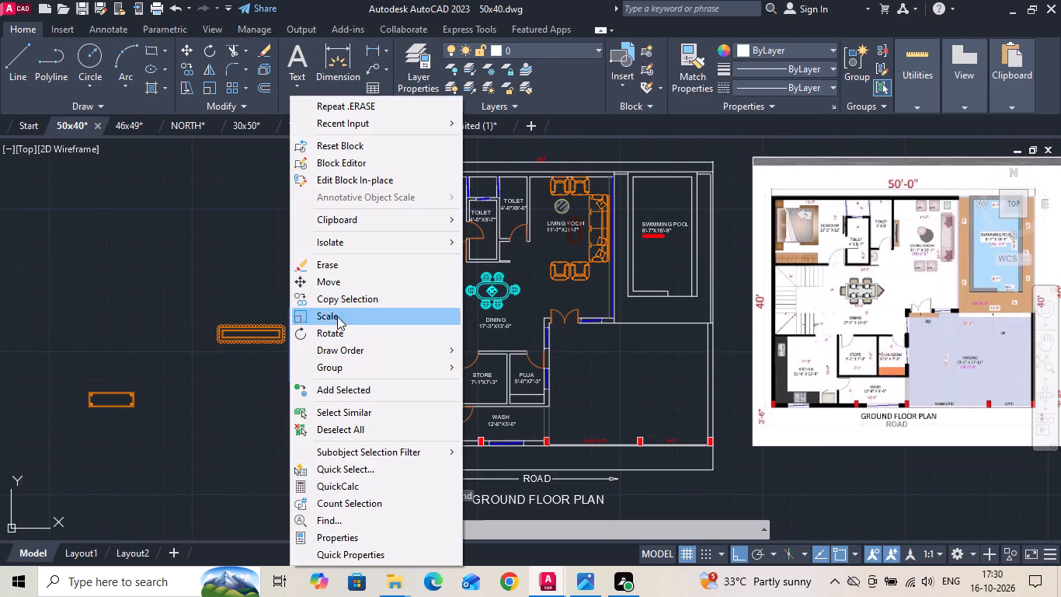
pyautogui.click(343, 293)
pyautogui.moveTo(303, 400); pyautogui.dragTo(259, 406)
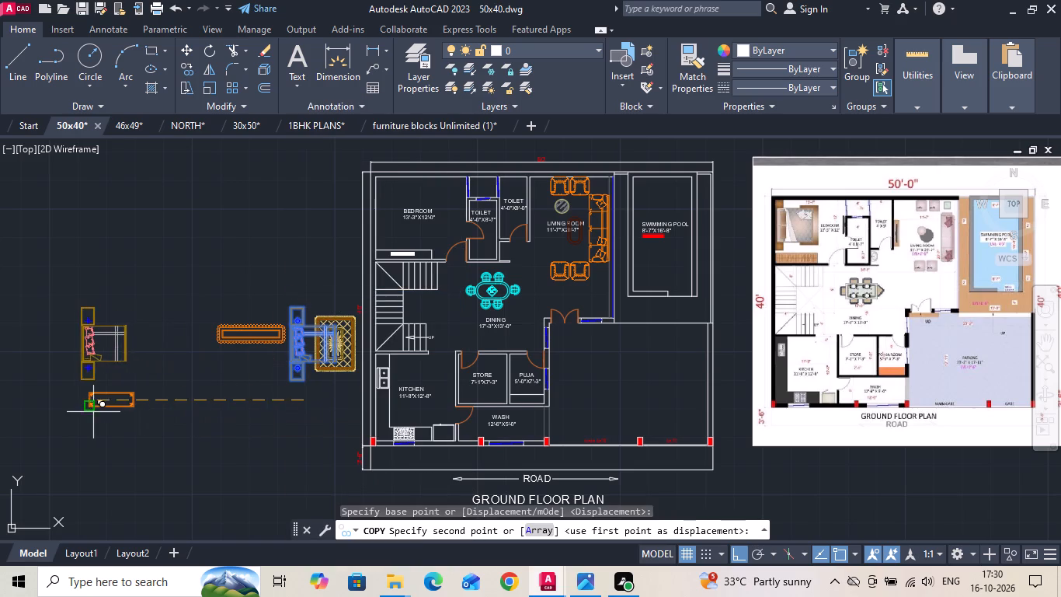
pyautogui.click(93, 412)
pyautogui.press('Escape')
# Rotate the copied bed 90 degrees clockwise so its pillows face the top of the drawing.
pyautogui.scroll(3, 92, 384)
pyautogui.moveTo(229, 336); pyautogui.dragTo(220, 312)
pyautogui.click(193, 271)
pyautogui.rightClick(192, 271)
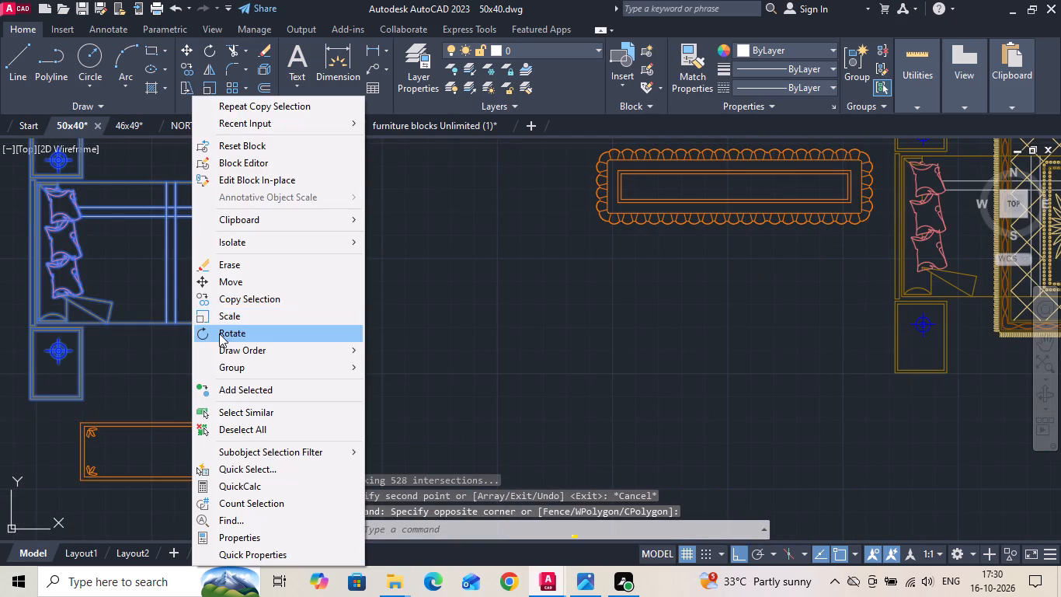
pyautogui.click(221, 331)
pyautogui.moveTo(231, 278); pyautogui.dragTo(232, 287)
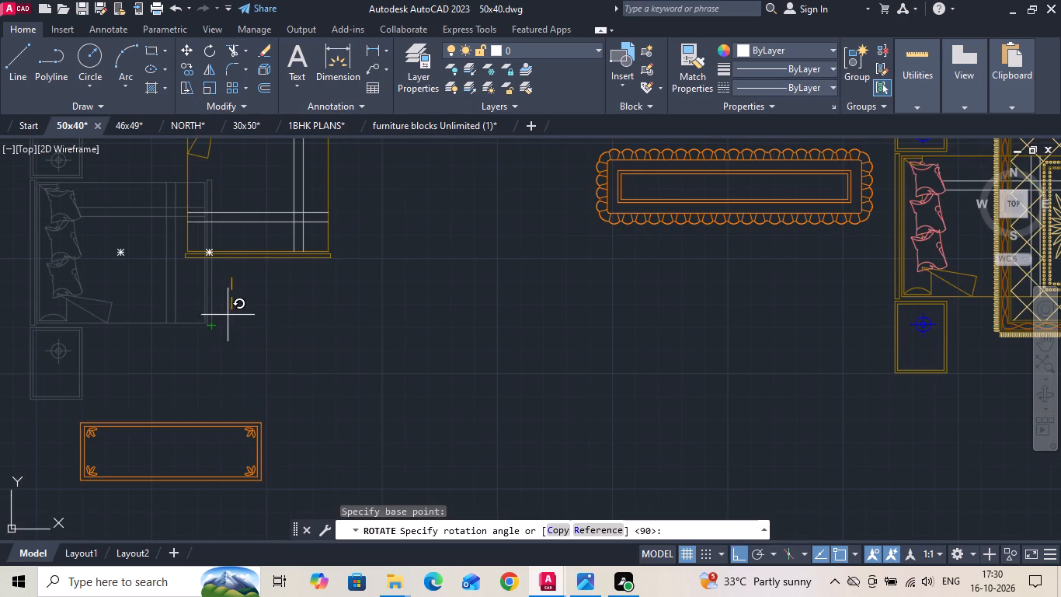
pyautogui.click(233, 311)
# Move the rotated bed by the middle of its foot end onto the midpoint of the corner-motif rug's lower edge.
pyautogui.moveTo(387, 230); pyautogui.dragTo(366, 231)
pyautogui.click(179, 282)
pyautogui.rightClick(179, 282)
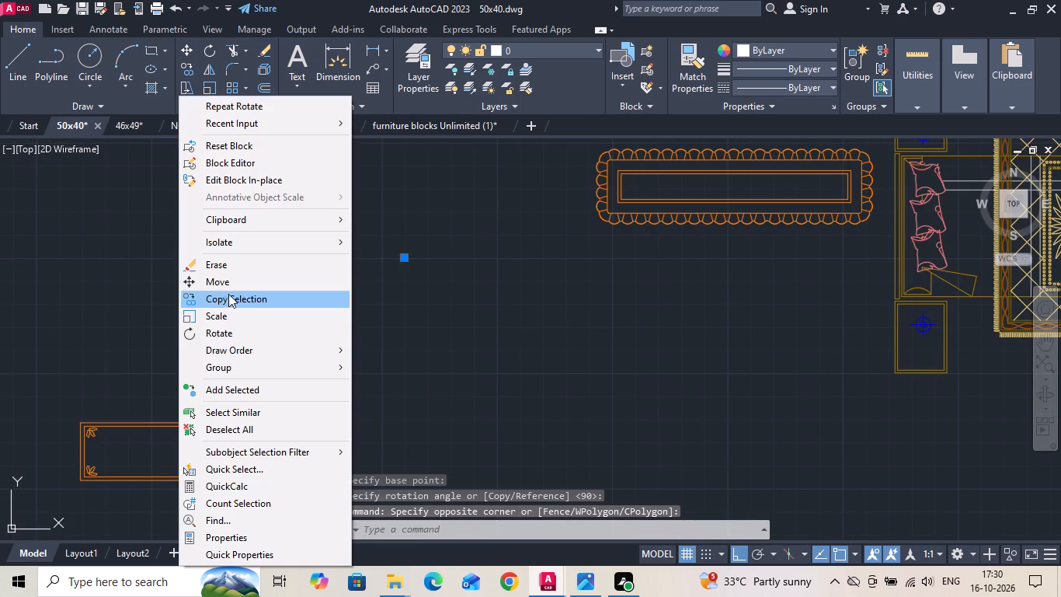
pyautogui.click(231, 287)
pyautogui.click(259, 264)
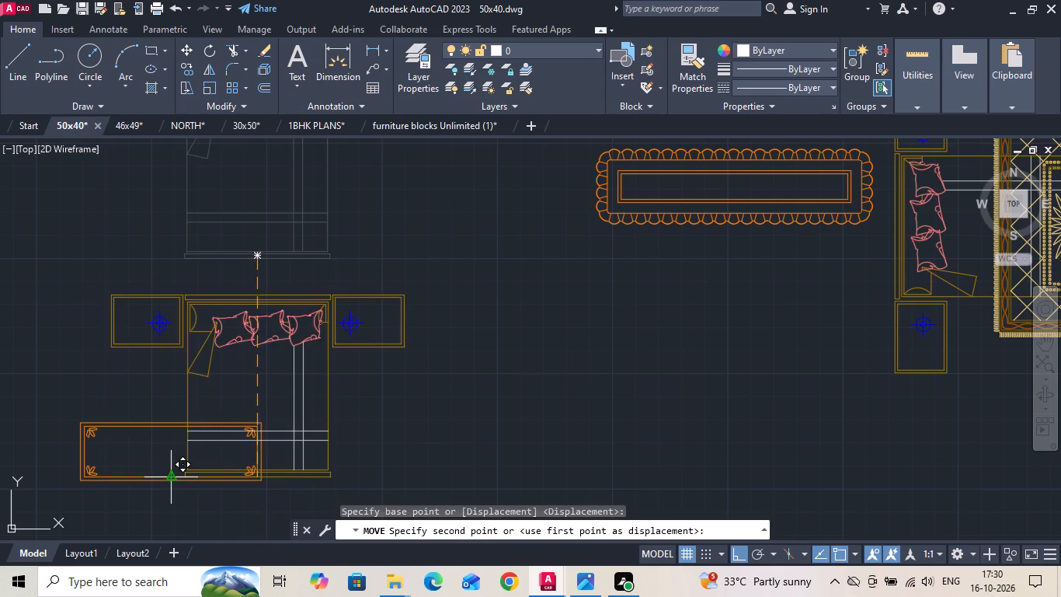
pyautogui.click(165, 482)
# Move the bed straight up by about 10 inches from the lower edge of the corner-motif rug.
pyautogui.moveTo(165, 468); pyautogui.dragTo(199, 386, button='middle')
pyautogui.moveTo(222, 305); pyautogui.dragTo(213, 289)
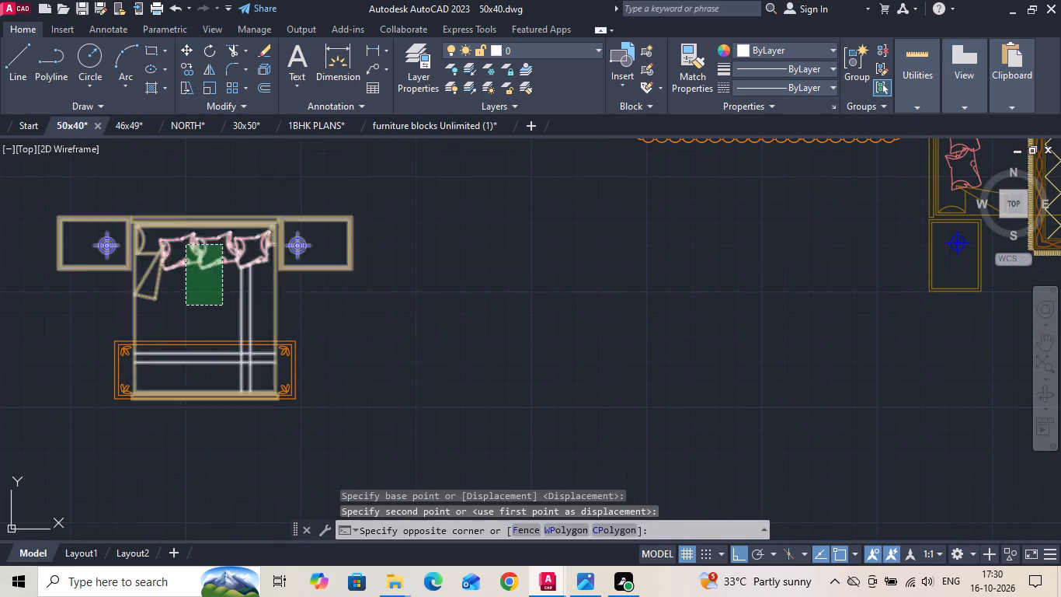
pyautogui.click(186, 245)
pyautogui.rightClick(185, 244)
pyautogui.click(212, 283)
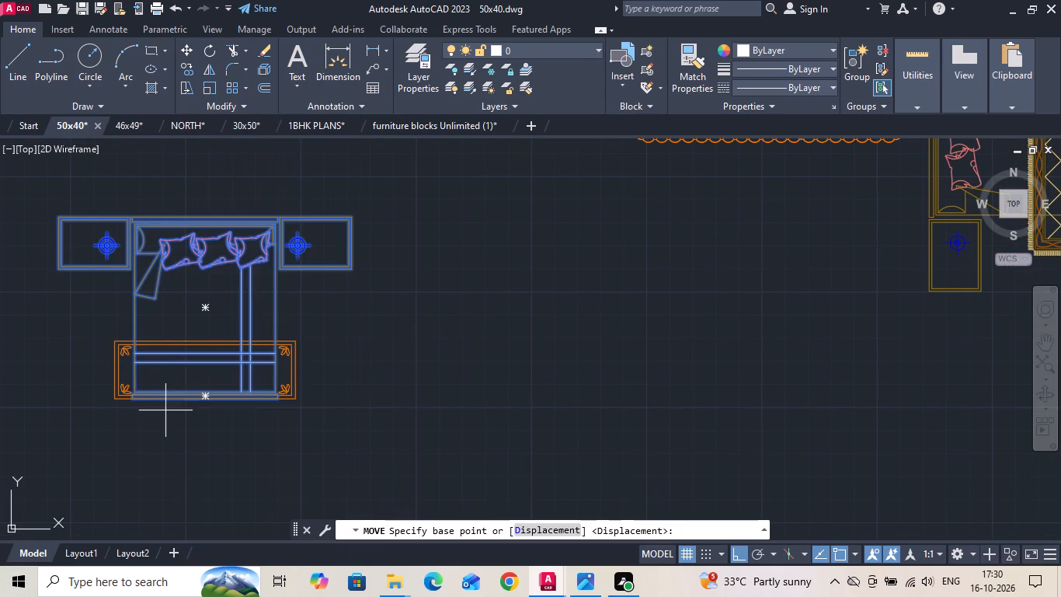
pyautogui.scroll(2, 165, 411)
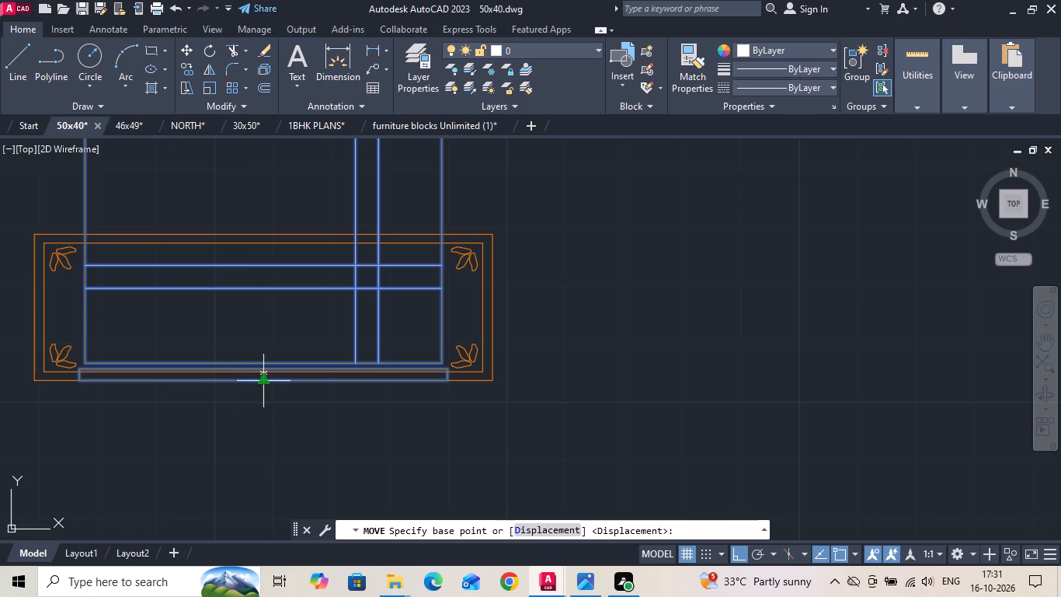
pyautogui.click(261, 384)
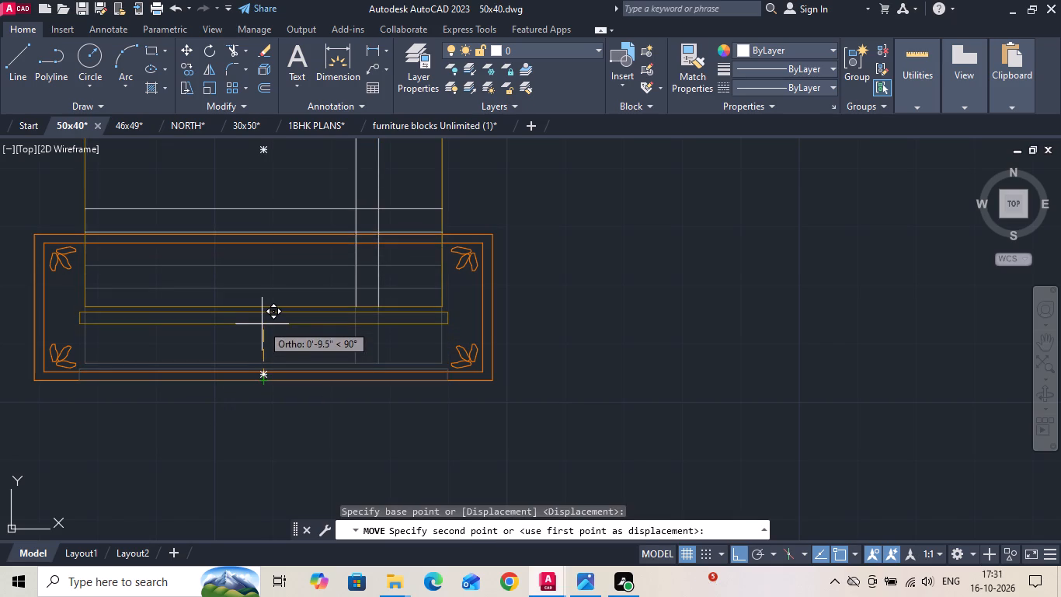
pyautogui.click(262, 316)
# Delete the scalloped rug, the sideways pink-pillow bed and its gold patterned rug beside the ground floor plan.
pyautogui.scroll(-3, 264, 344)
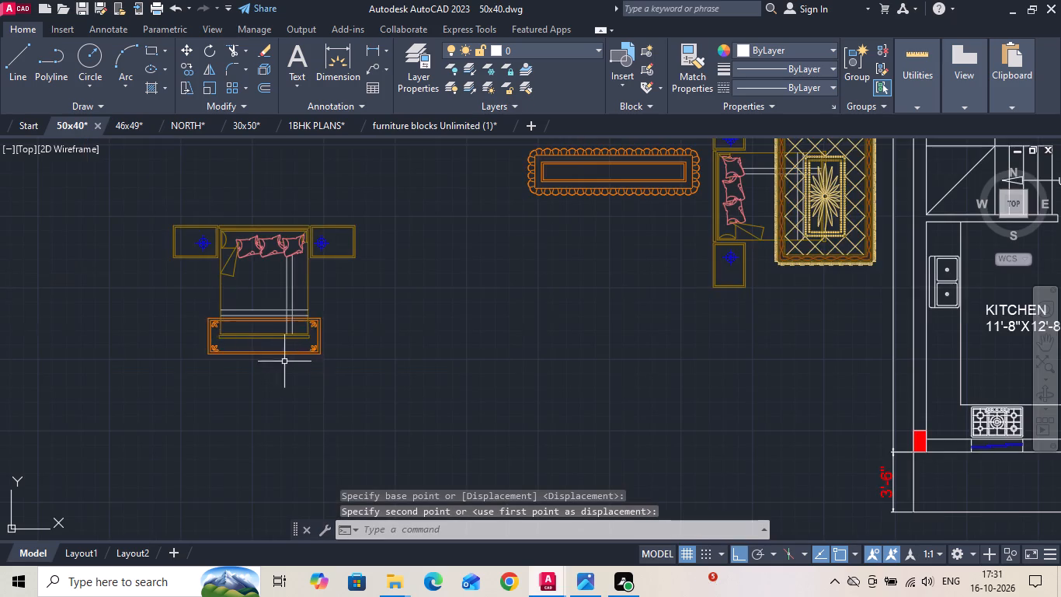
pyautogui.scroll(-1, 302, 371)
pyautogui.moveTo(619, 194); pyautogui.dragTo(597, 211)
pyautogui.click(497, 301)
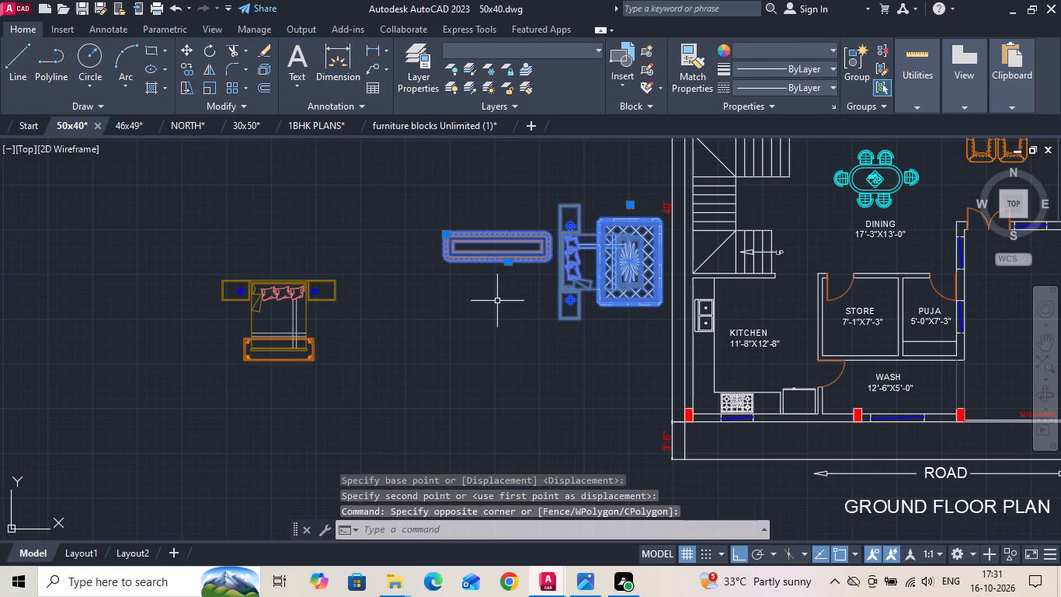
pyautogui.press('Delete')
# Delete the group of leftover furniture blocks lying west of the assembled bed and rug.
pyautogui.scroll(-2, 487, 347)
pyautogui.moveTo(318, 255); pyautogui.dragTo(249, 327)
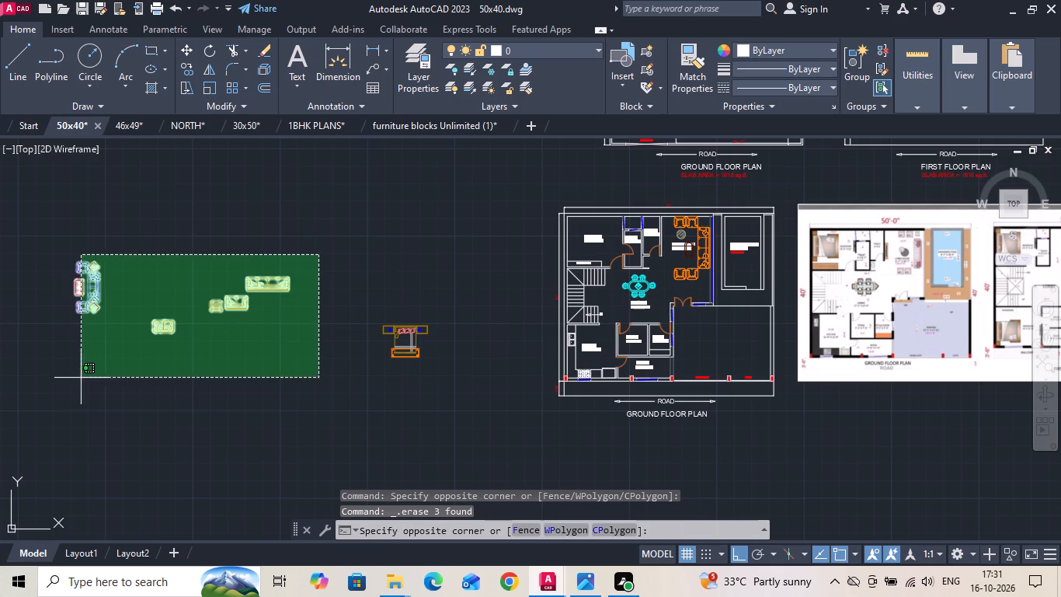
pyautogui.click(71, 379)
pyautogui.press('Delete')
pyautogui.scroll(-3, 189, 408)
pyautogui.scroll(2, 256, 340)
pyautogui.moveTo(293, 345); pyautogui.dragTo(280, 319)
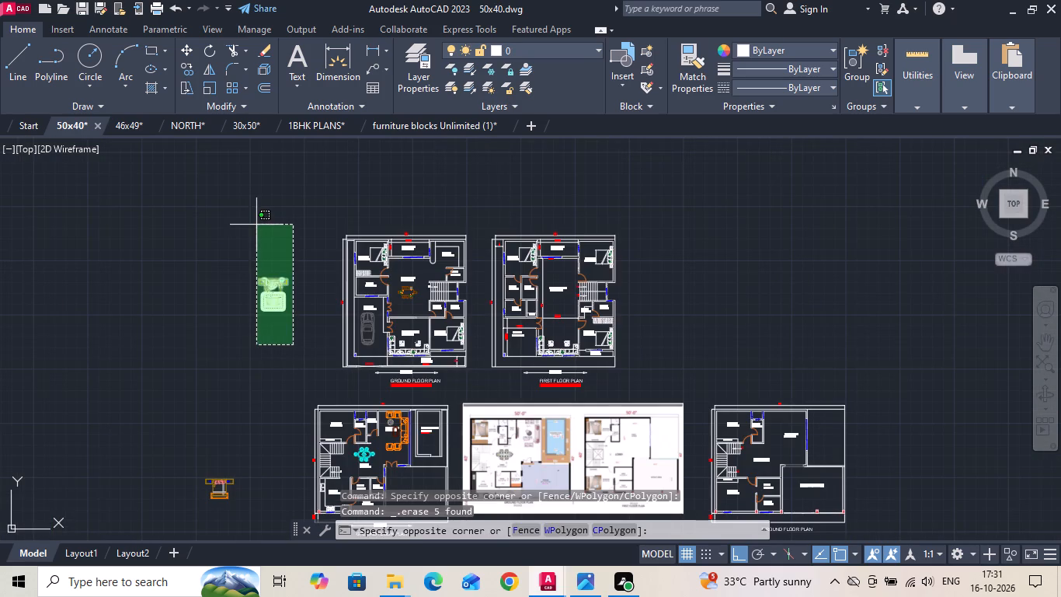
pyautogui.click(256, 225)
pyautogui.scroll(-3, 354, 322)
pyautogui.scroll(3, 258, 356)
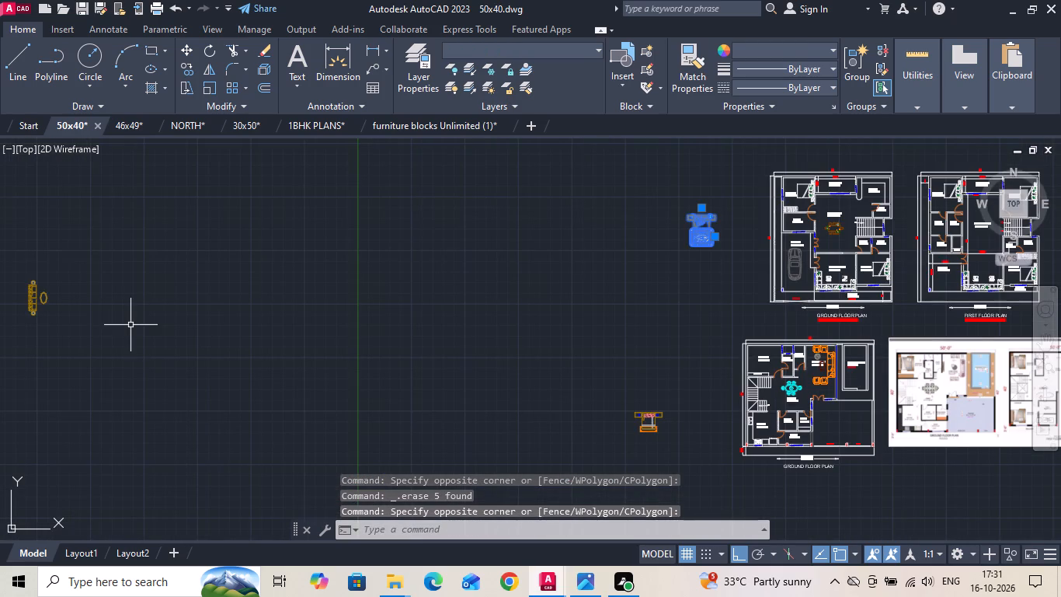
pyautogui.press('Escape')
# Delete the leftover sofa block with the oval table at the far west of the drawing.
pyautogui.moveTo(109, 248); pyautogui.dragTo(43, 394)
pyautogui.click(25, 388)
pyautogui.press('Delete')
# Rotate the bed and corner-motif rug together 90 degrees counter-clockwise so the pillows face west.
pyautogui.scroll(-2, 117, 300)
pyautogui.scroll(3, 321, 348)
pyautogui.moveTo(380, 298); pyautogui.dragTo(370, 350)
pyautogui.click(311, 396)
pyautogui.rightClick(309, 397)
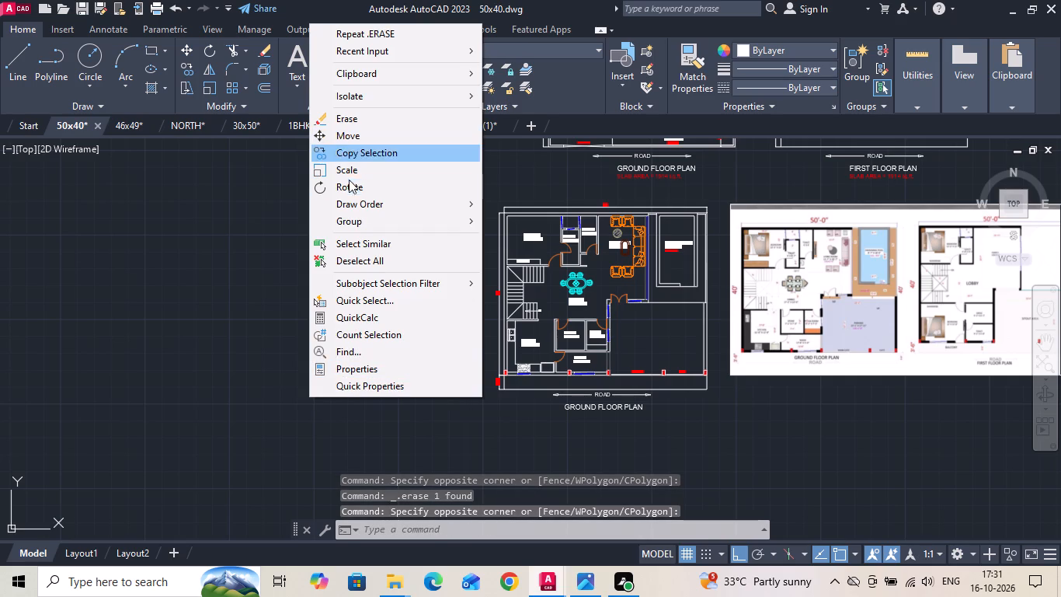
pyautogui.click(348, 181)
pyautogui.scroll(1, 391, 311)
pyautogui.click(382, 349)
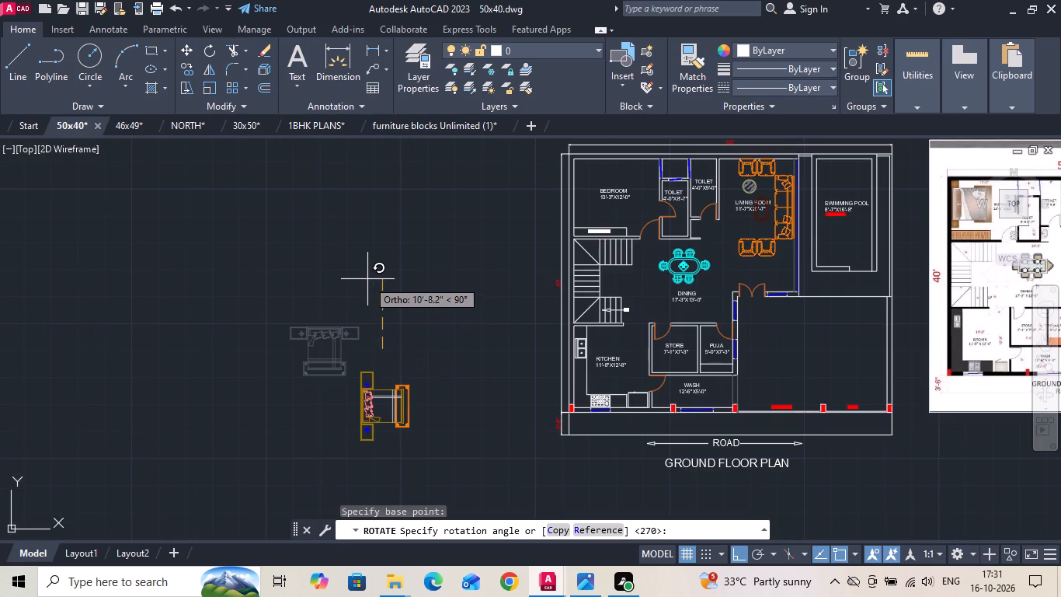
pyautogui.click(367, 279)
# Move the bed-and-rug set by its upper nightstand's outer corner to the upper-left inside corner of the ground floor bedroom.
pyautogui.moveTo(430, 295); pyautogui.dragTo(424, 357)
pyautogui.click(293, 451)
pyautogui.rightClick(292, 452)
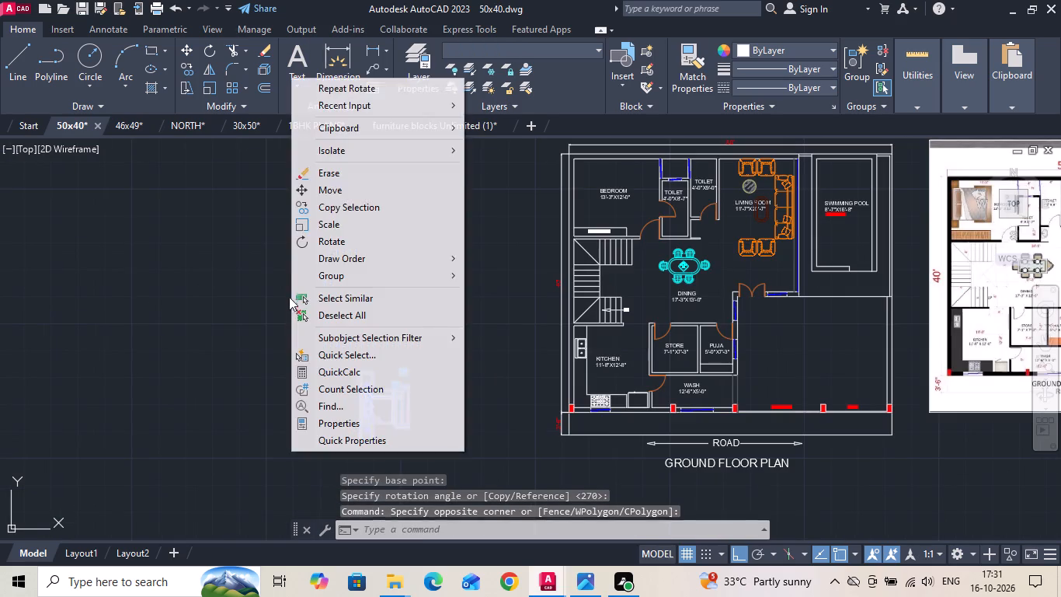
pyautogui.click(318, 190)
pyautogui.scroll(2, 369, 407)
pyautogui.scroll(3, 354, 328)
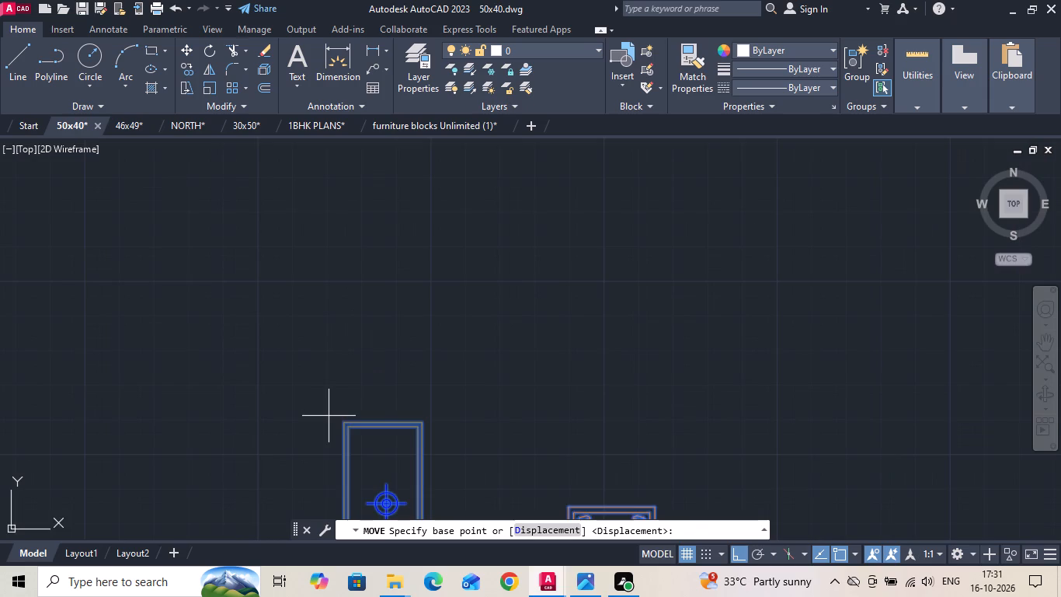
pyautogui.scroll(2, 329, 416)
pyautogui.click(367, 434)
pyautogui.scroll(-5, 291, 418)
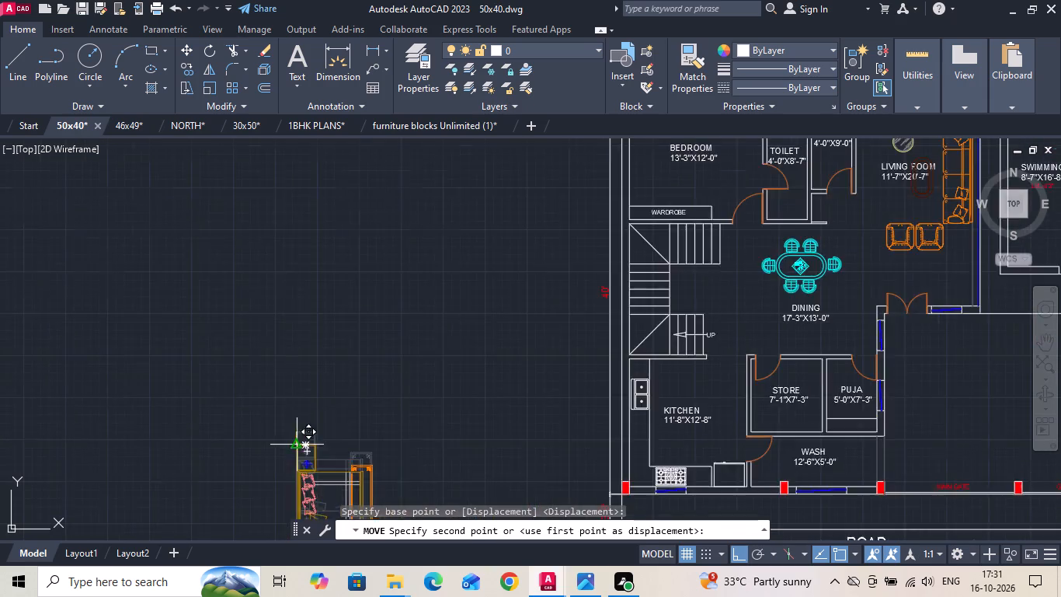
pyautogui.scroll(-2, 339, 413)
pyautogui.scroll(2, 427, 300)
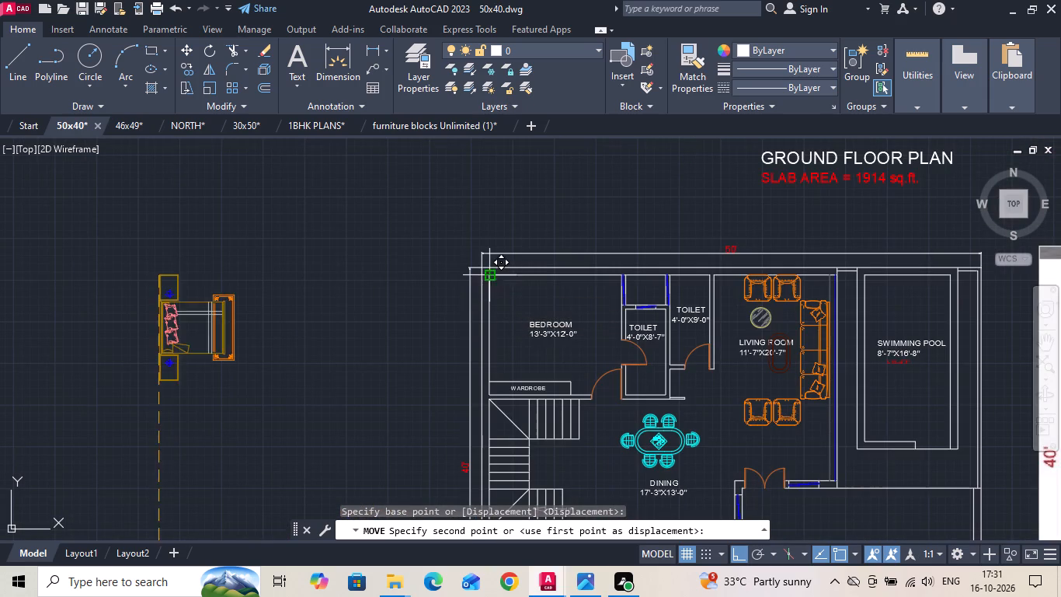
pyautogui.click(493, 278)
# Move the ground floor BEDROOM label horizontally about 3'-7" toward the toilet, clear of the bed and rug.
pyautogui.moveTo(483, 319); pyautogui.dragTo(392, 297, button='middle')
pyautogui.scroll(-1, 391, 297)
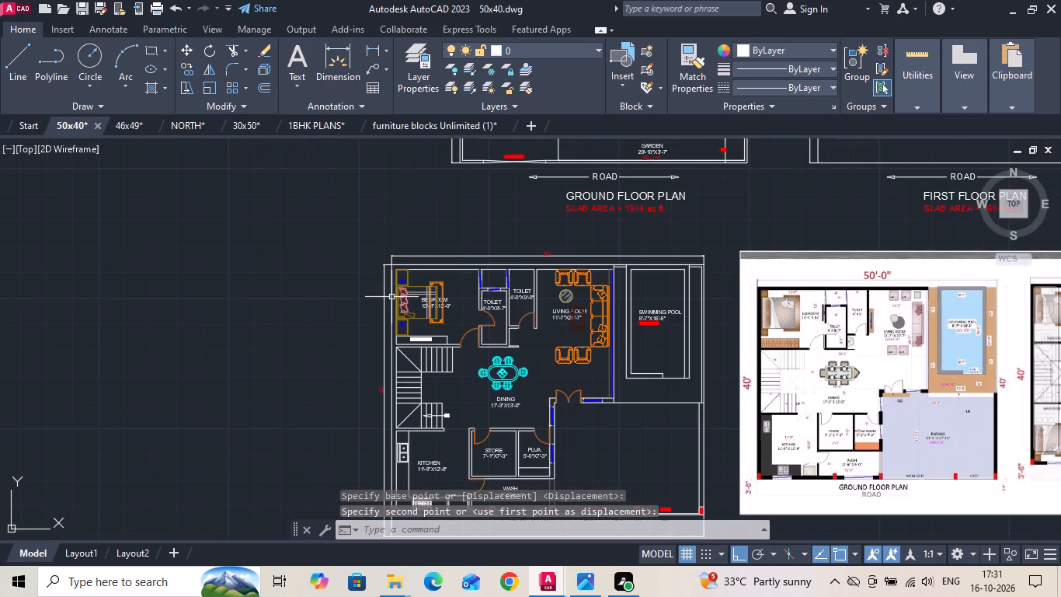
pyautogui.scroll(2, 434, 312)
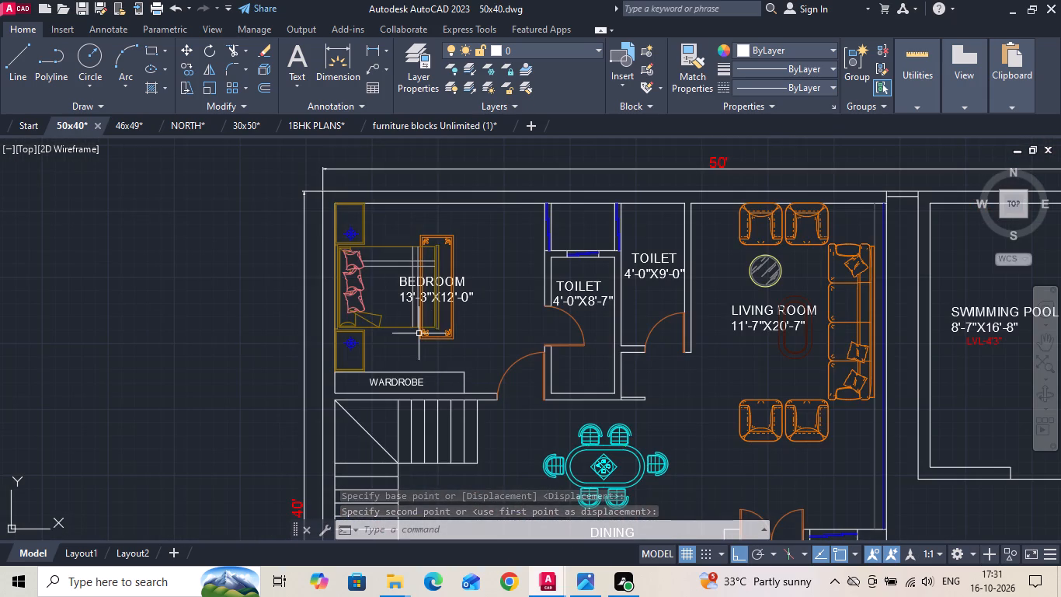
pyautogui.click(475, 330)
pyautogui.press('Escape')
pyautogui.click(469, 295)
pyautogui.rightClick(469, 295)
pyautogui.click(494, 285)
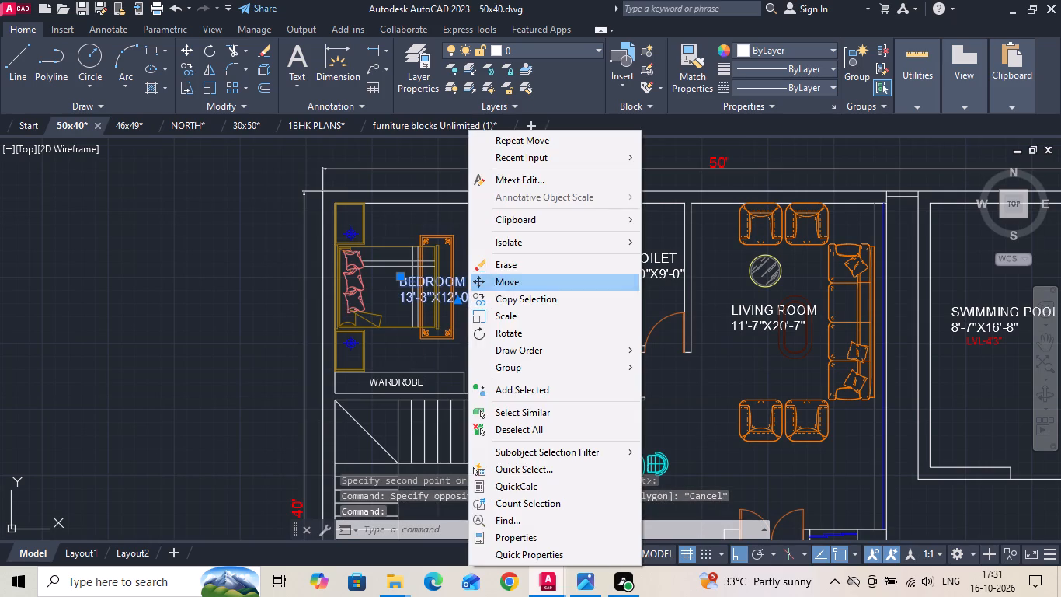
pyautogui.moveTo(451, 310); pyautogui.dragTo(455, 330)
pyautogui.scroll(1, 506, 308)
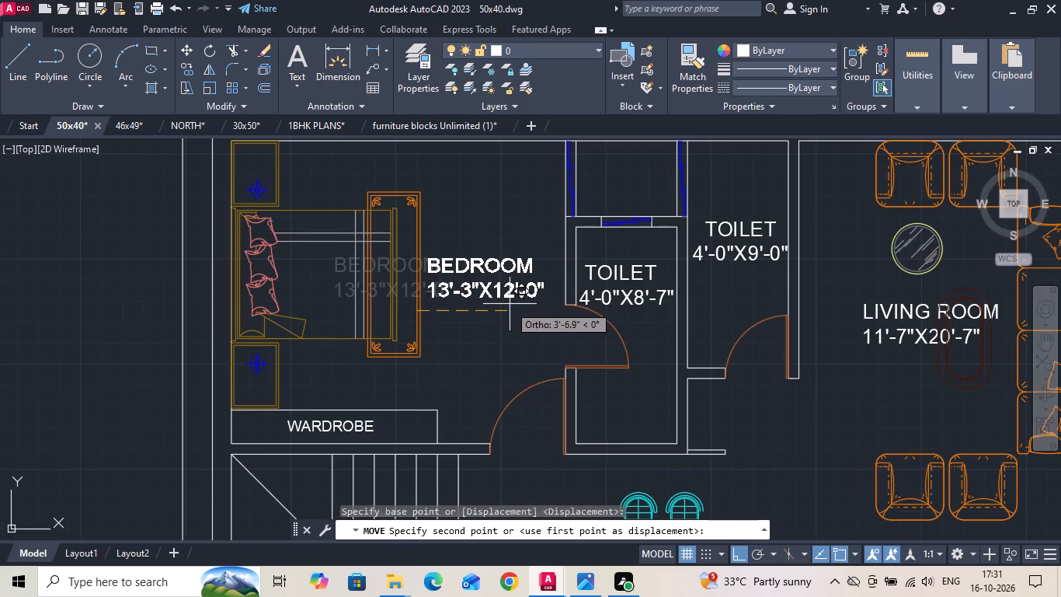
pyautogui.click(510, 304)
# Copy the bed-and-rug set from the ground floor bedroom into the upper-left bedroom of the plan with the lobby.
pyautogui.scroll(-4, 402, 309)
pyautogui.scroll(3, 384, 305)
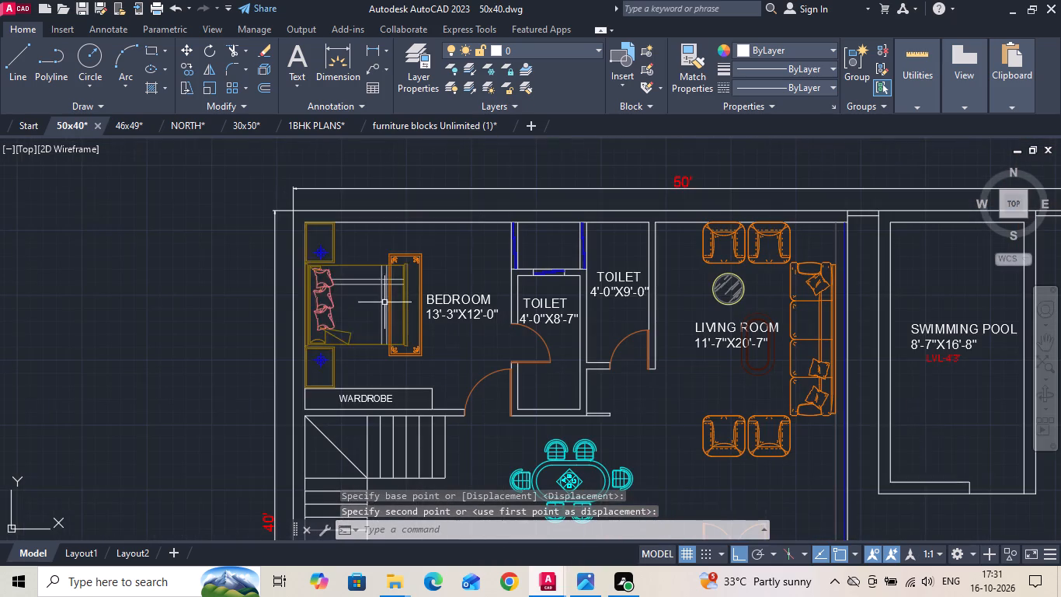
pyautogui.moveTo(402, 237); pyautogui.dragTo(385, 283)
pyautogui.click(354, 330)
pyautogui.rightClick(354, 330)
pyautogui.click(374, 321)
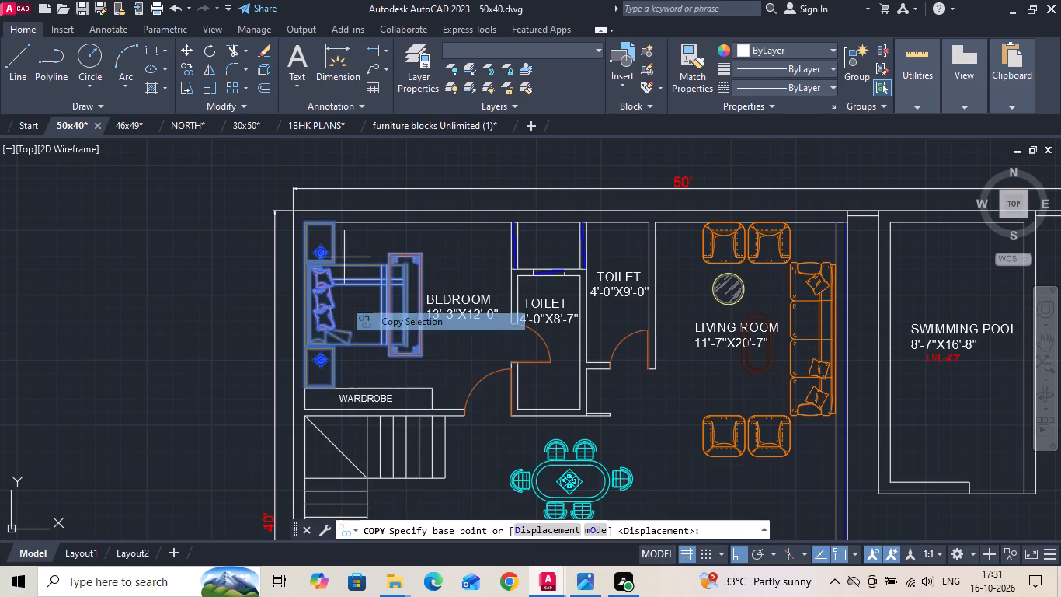
pyautogui.scroll(2, 322, 229)
pyautogui.click(295, 221)
pyautogui.scroll(-3, 246, 259)
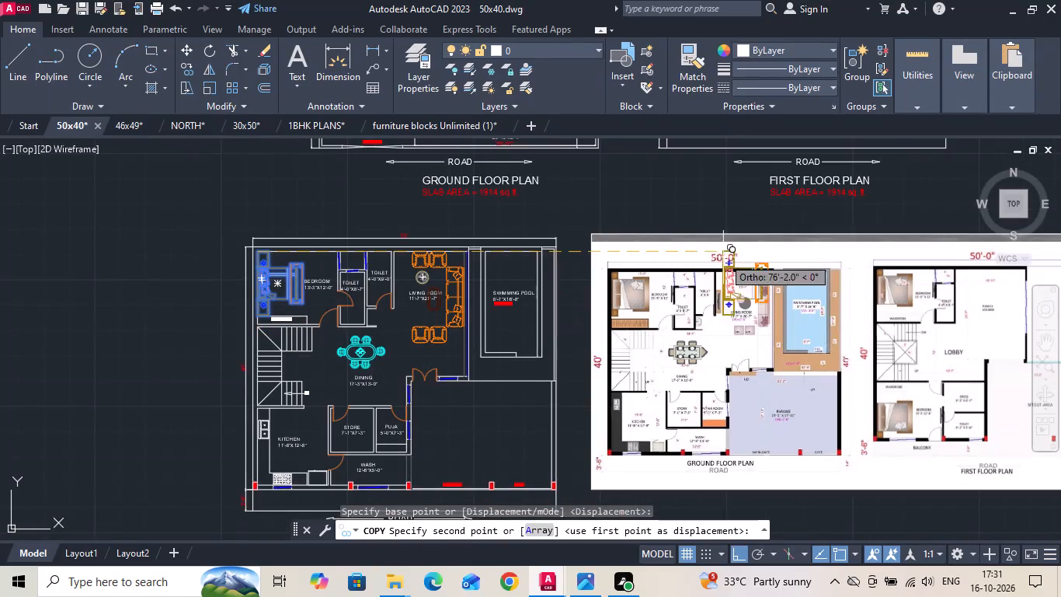
pyautogui.moveTo(724, 257); pyautogui.dragTo(197, 298, button='middle')
pyautogui.scroll(1, 599, 295)
pyautogui.scroll(2, 738, 288)
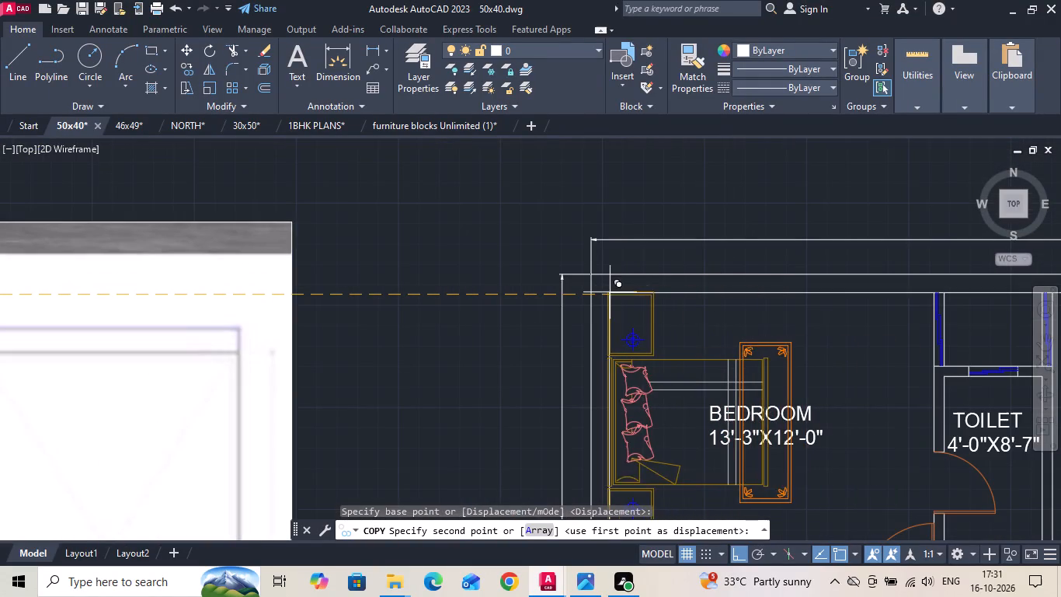
pyautogui.click(611, 288)
pyautogui.scroll(-3, 630, 217)
pyautogui.press('Escape')
# Move the upper BEDROOM label in the lobby plan horizontally toward the toilet, clear of the rug.
pyautogui.scroll(3, 693, 257)
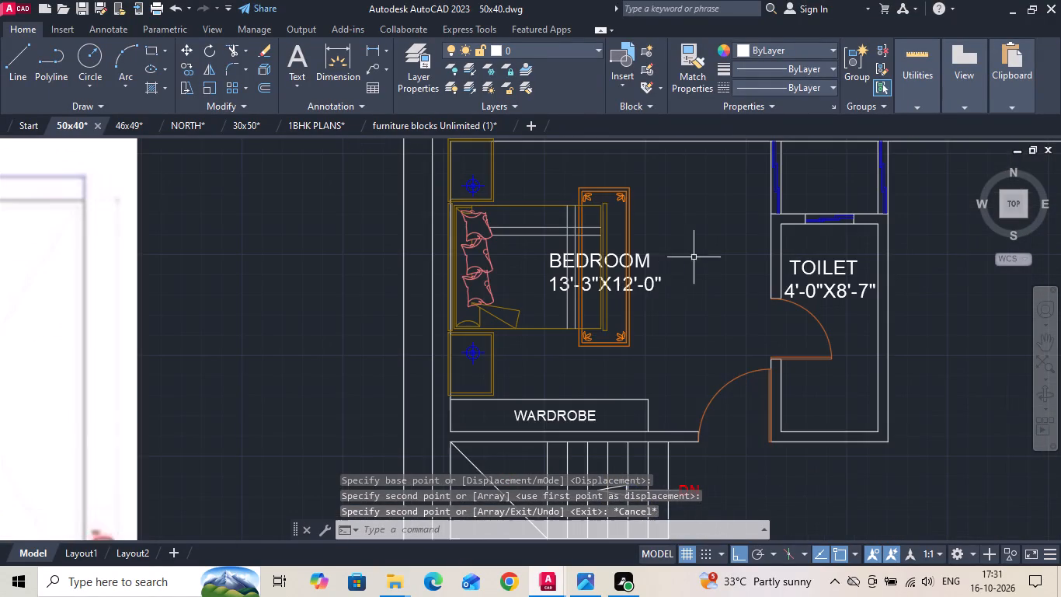
pyautogui.click(633, 278)
pyautogui.rightClick(631, 278)
pyautogui.click(673, 280)
pyautogui.moveTo(635, 341); pyautogui.dragTo(643, 344)
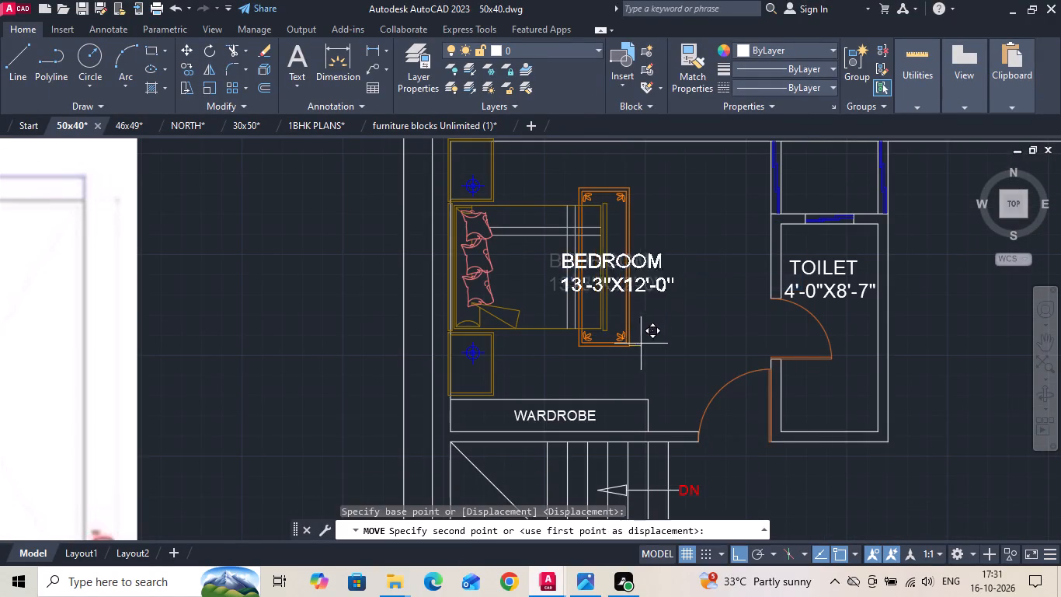
pyautogui.moveTo(643, 344); pyautogui.dragTo(645, 345)
pyautogui.click(725, 346)
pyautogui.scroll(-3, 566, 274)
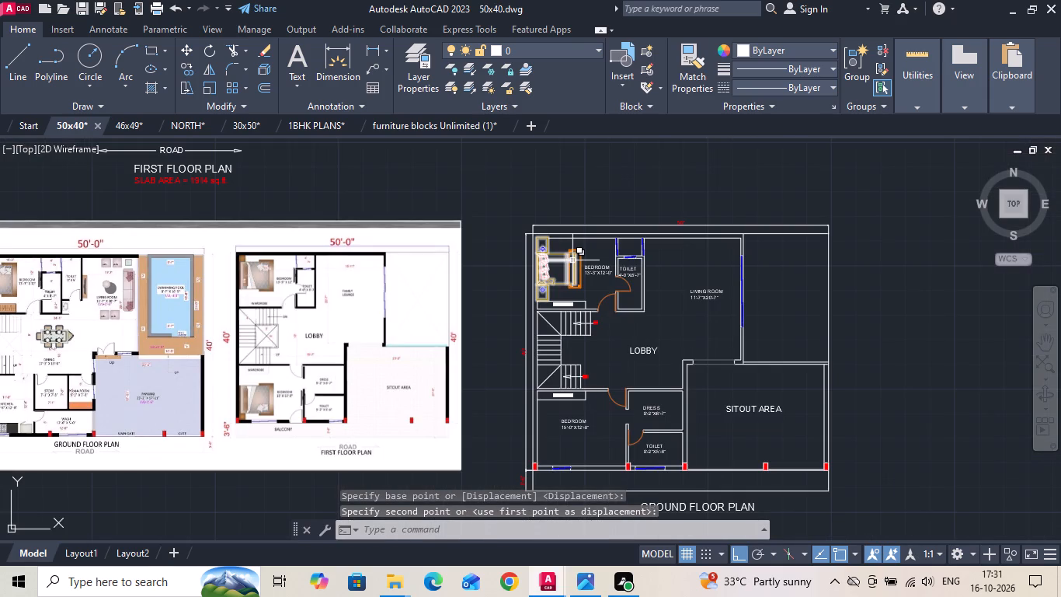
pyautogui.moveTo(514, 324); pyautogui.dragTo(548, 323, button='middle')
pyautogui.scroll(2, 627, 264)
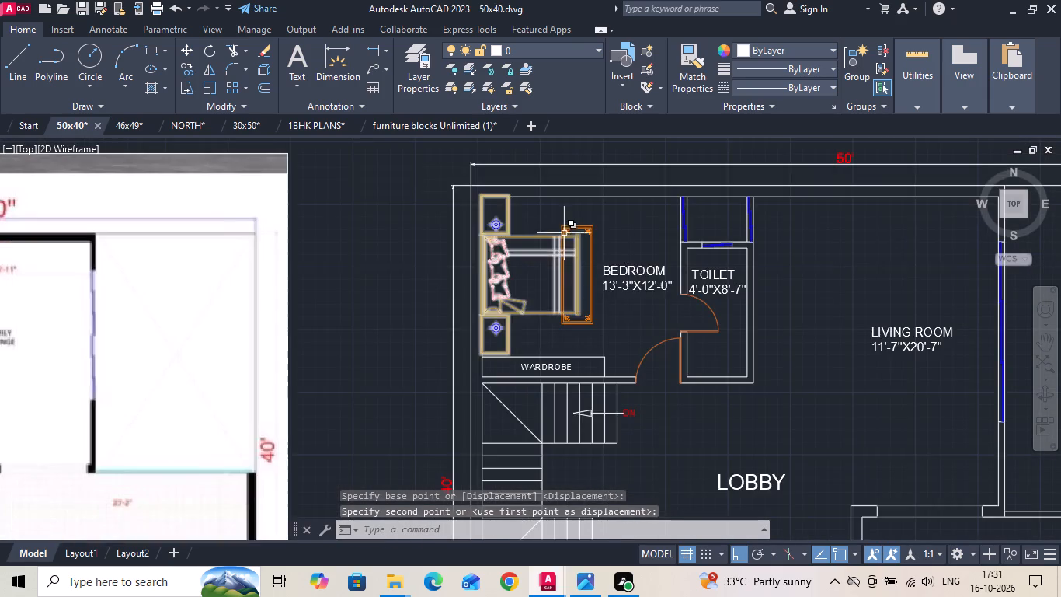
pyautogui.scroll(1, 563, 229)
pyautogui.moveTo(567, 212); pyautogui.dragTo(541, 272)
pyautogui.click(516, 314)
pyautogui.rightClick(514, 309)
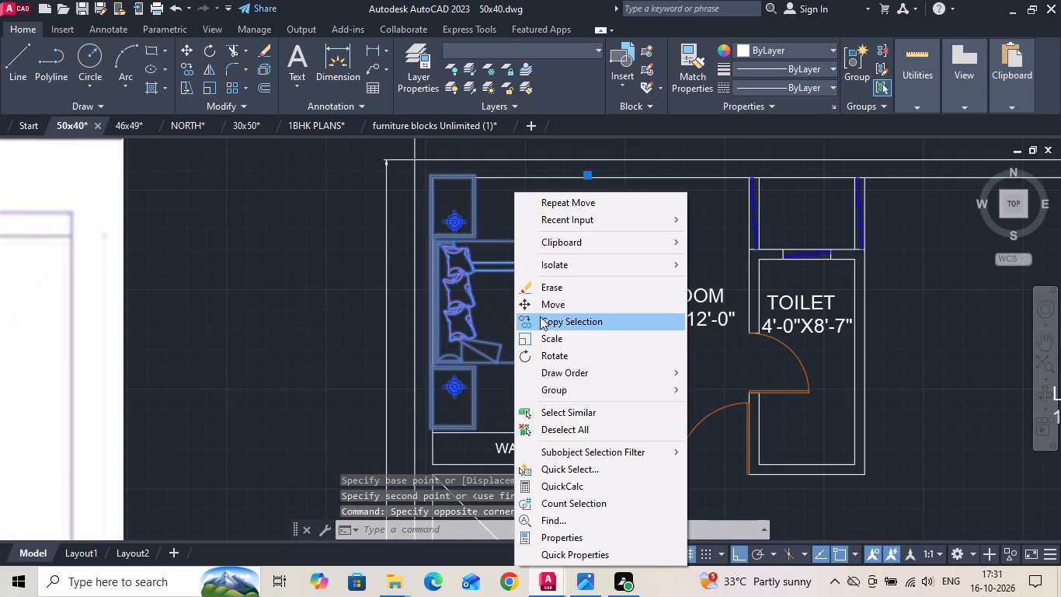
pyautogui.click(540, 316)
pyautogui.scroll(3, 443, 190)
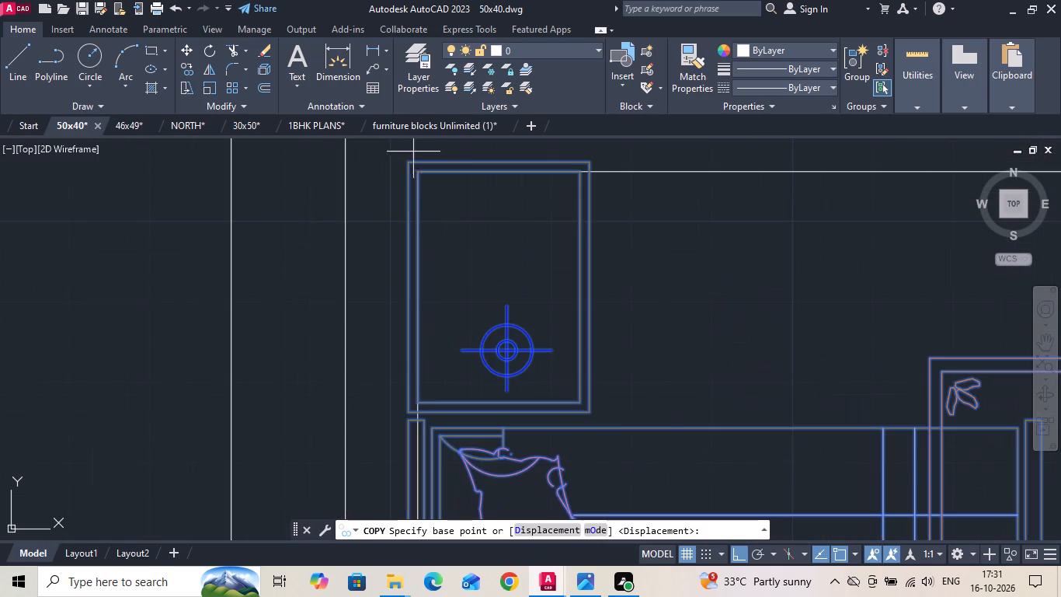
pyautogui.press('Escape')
# Move the copied bed-and-rug set by its upper nightstand's outer corner exactly onto the bedroom's upper-left inside wall corner.
pyautogui.scroll(-3, 635, 198)
pyautogui.moveTo(715, 231); pyautogui.dragTo(689, 285)
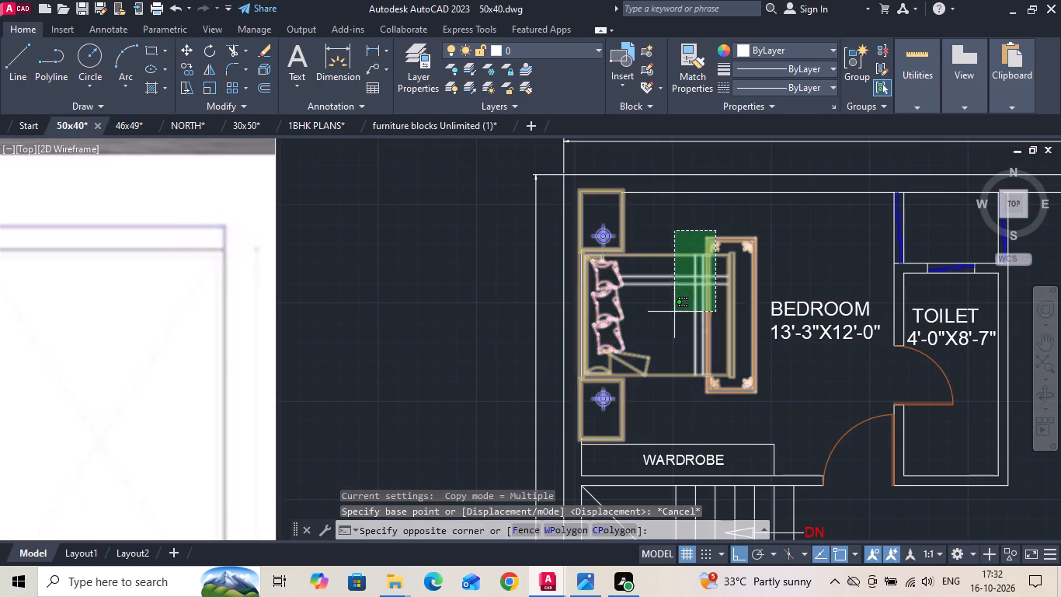
pyautogui.click(674, 312)
pyautogui.rightClick(645, 208)
pyautogui.click(672, 302)
pyautogui.scroll(2, 571, 190)
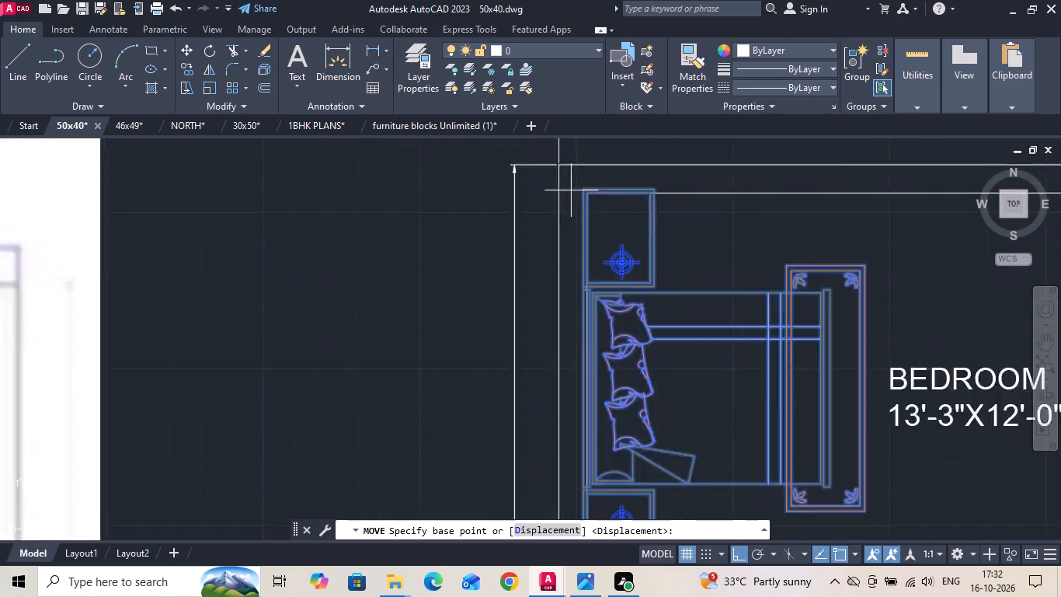
pyautogui.scroll(3, 571, 190)
pyautogui.click(576, 209)
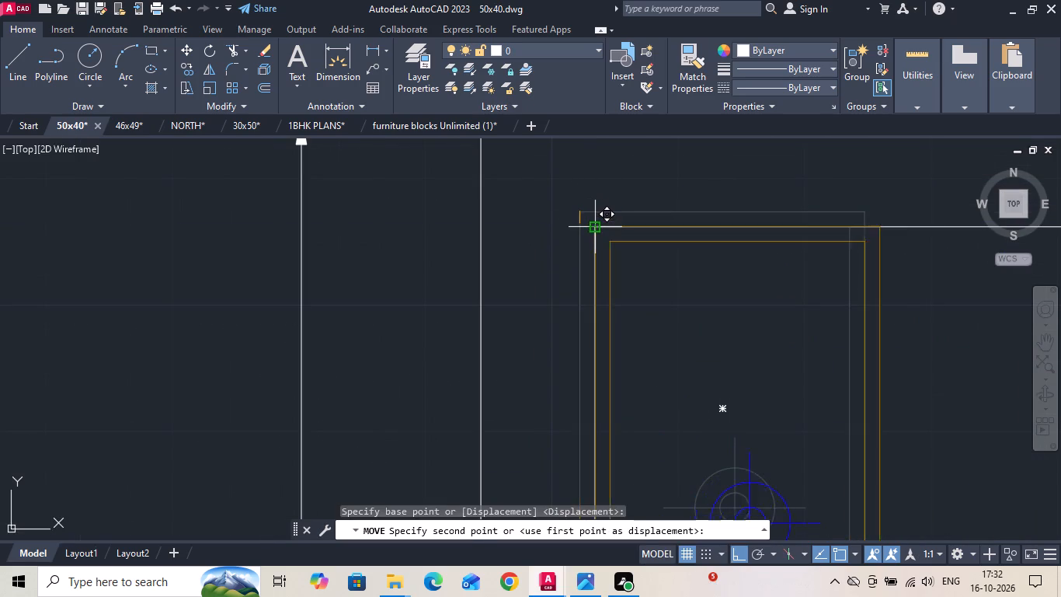
pyautogui.click(595, 226)
# Copy the bed-and-rug set from the lobby plan's upper bedroom into the lower bedroom, below the wardrobe.
pyautogui.scroll(-5, 570, 206)
pyautogui.moveTo(671, 215); pyautogui.dragTo(657, 248)
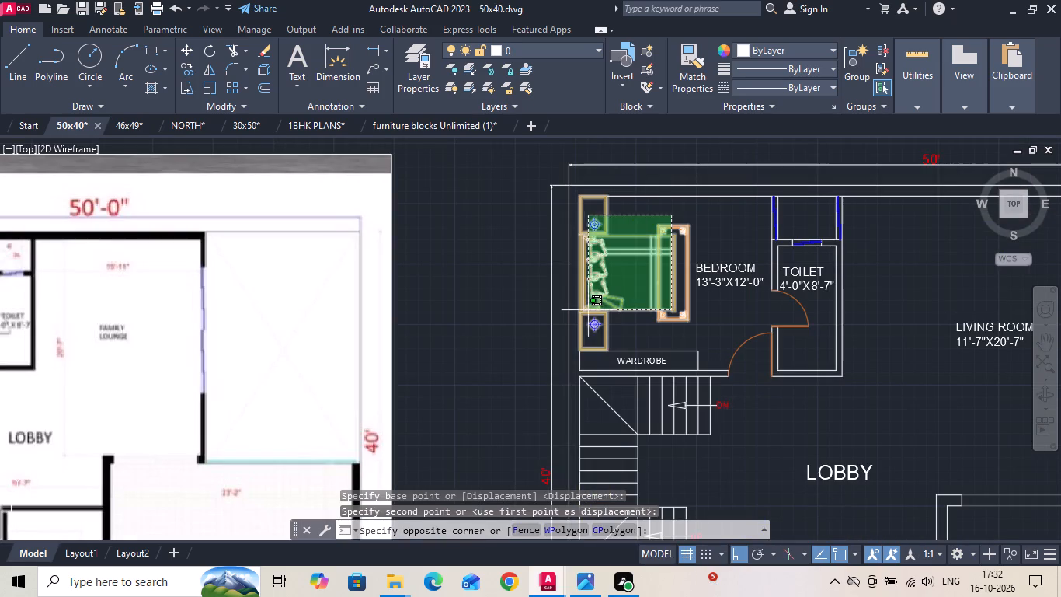
pyautogui.click(590, 311)
pyautogui.rightClick(590, 311)
pyautogui.click(614, 319)
pyautogui.scroll(-2, 646, 299)
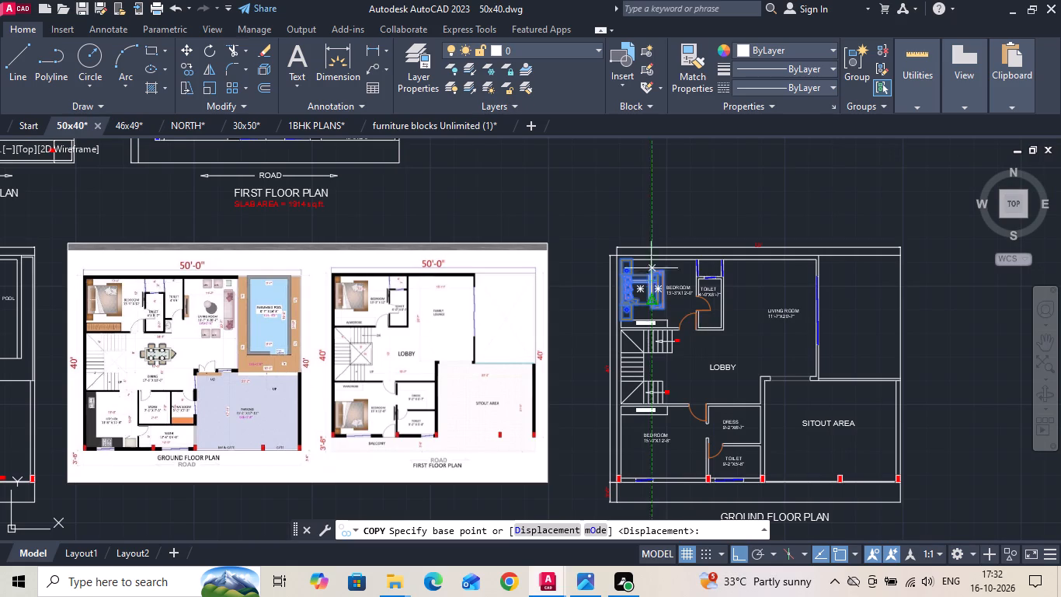
pyautogui.scroll(2, 651, 244)
pyautogui.scroll(3, 585, 264)
pyautogui.click(533, 333)
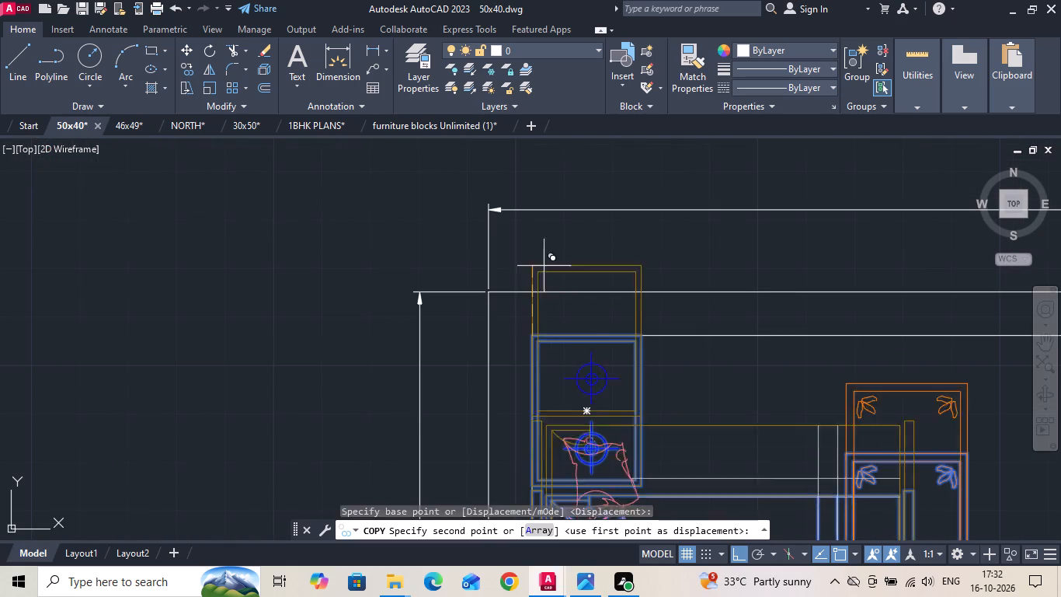
pyautogui.scroll(-6, 544, 217)
pyautogui.scroll(5, 560, 317)
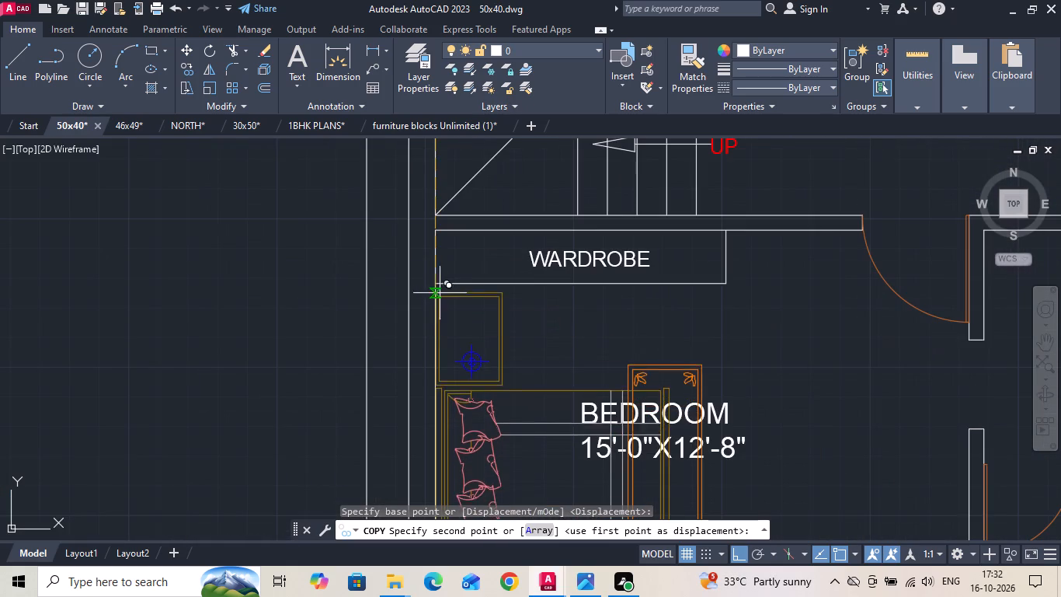
pyautogui.click(436, 282)
pyautogui.scroll(-3, 492, 232)
pyautogui.press('Escape')
# Move the lower bedroom's bed-and-rug set so its lower nightstand's outer corner meets the inside wall corner beside the red column.
pyautogui.scroll(3, 508, 312)
pyautogui.moveTo(475, 373); pyautogui.dragTo(471, 371)
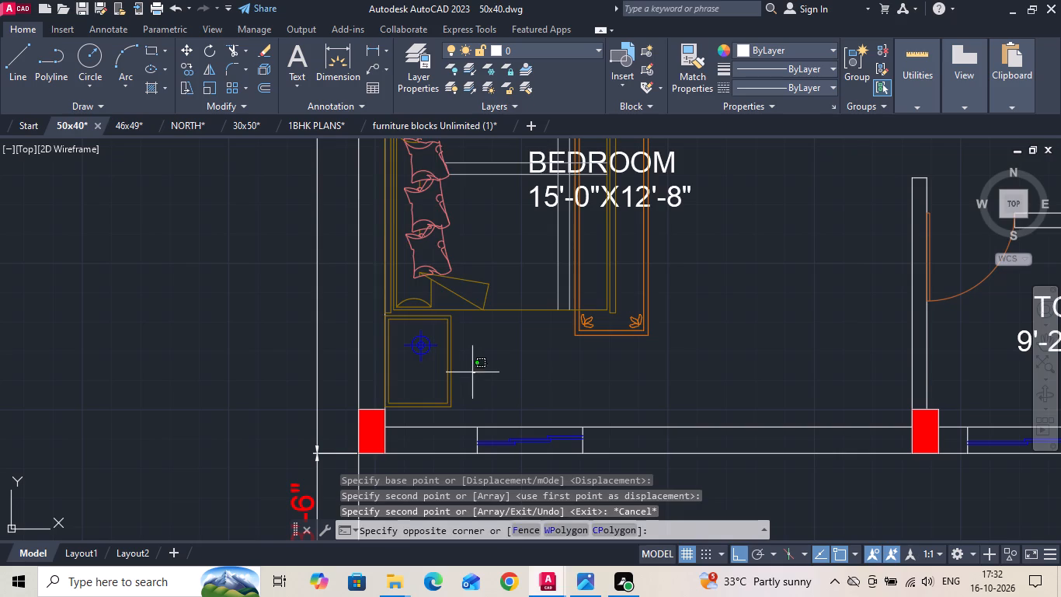
pyautogui.moveTo(471, 371); pyautogui.dragTo(464, 362)
pyautogui.click(433, 292)
pyautogui.moveTo(663, 283); pyautogui.dragTo(614, 309)
pyautogui.click(561, 319)
pyautogui.rightClick(559, 319)
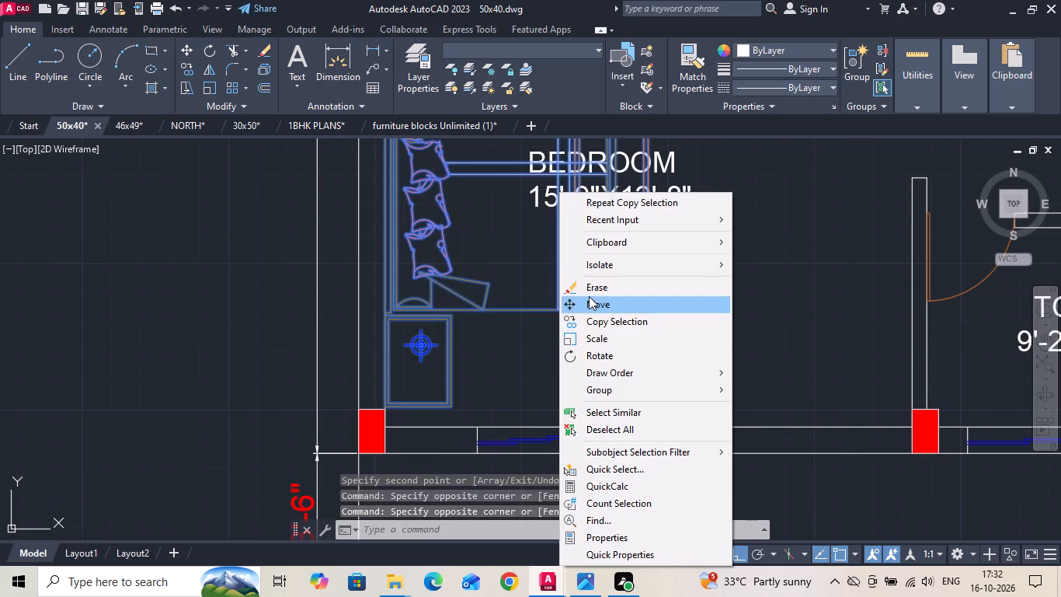
pyautogui.click(591, 302)
pyautogui.scroll(2, 446, 415)
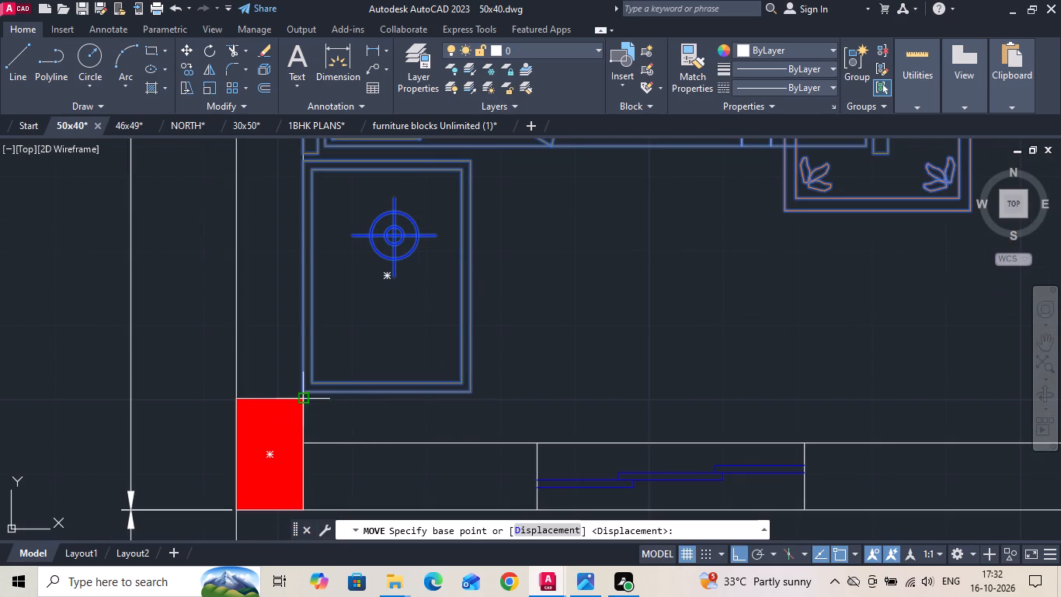
pyautogui.click(304, 391)
pyautogui.click(300, 442)
# Explode the bed block in the lower bedroom of the lobby plan.
pyautogui.scroll(-6, 491, 421)
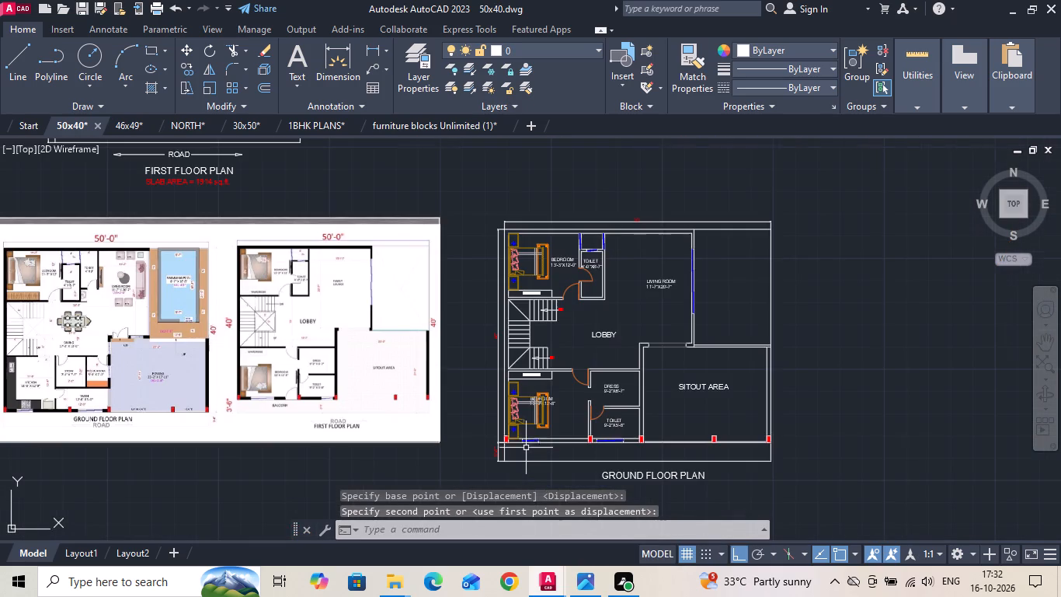
pyautogui.scroll(2, 512, 444)
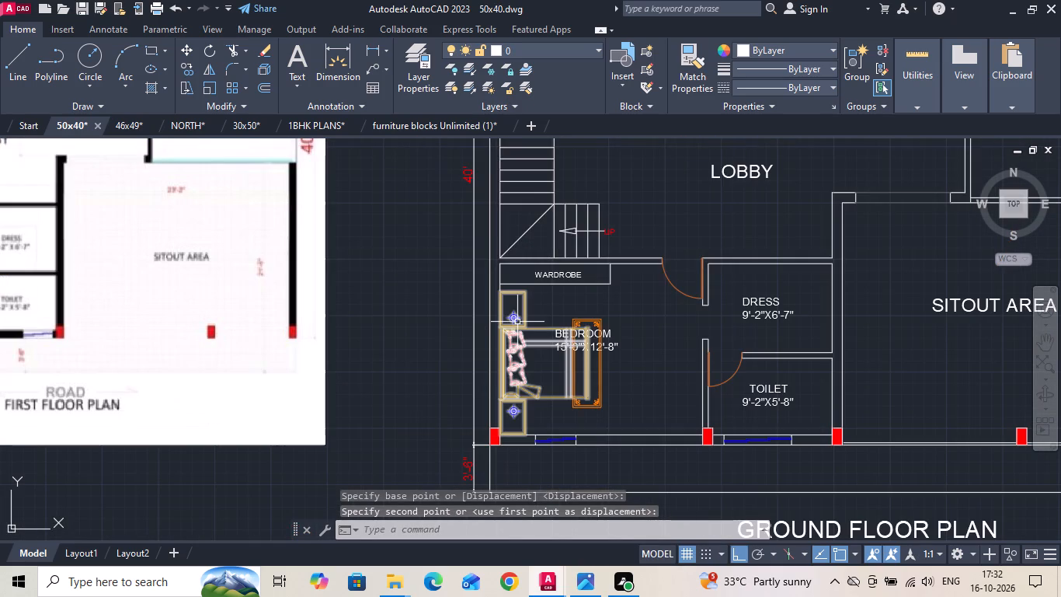
pyautogui.write('X')
pyautogui.press('space')
pyautogui.scroll(4, 520, 321)
pyautogui.click(537, 295)
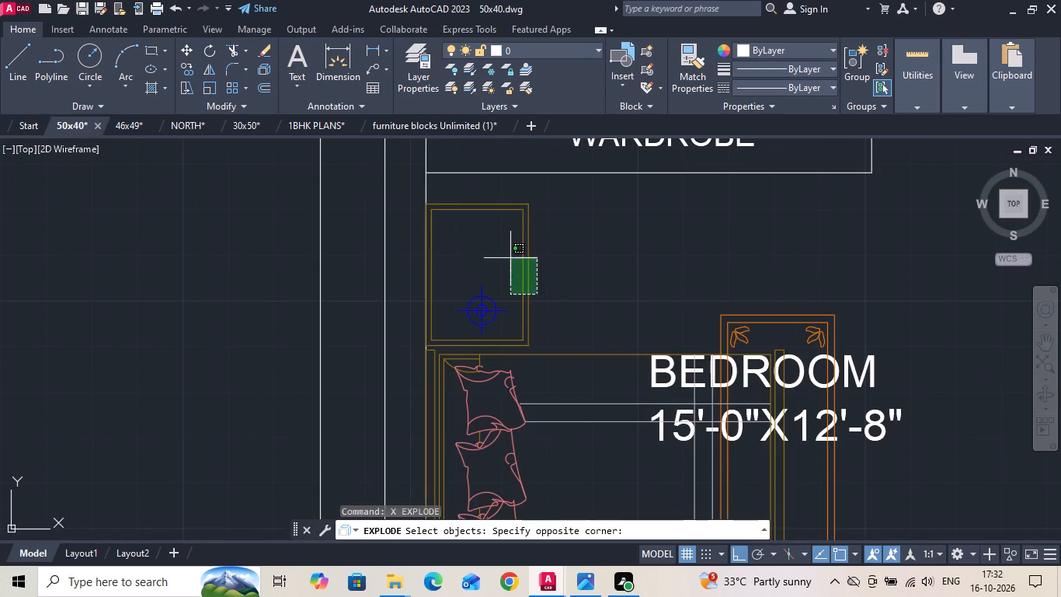
pyautogui.click(510, 256)
pyautogui.press('space')
# Erase the lower bedroom's upper nightstand and its lamp, between the wardrobe and the bed.
pyautogui.moveTo(534, 269); pyautogui.dragTo(498, 272)
pyautogui.click(489, 270)
pyautogui.moveTo(486, 295); pyautogui.dragTo(480, 304)
pyautogui.click(466, 319)
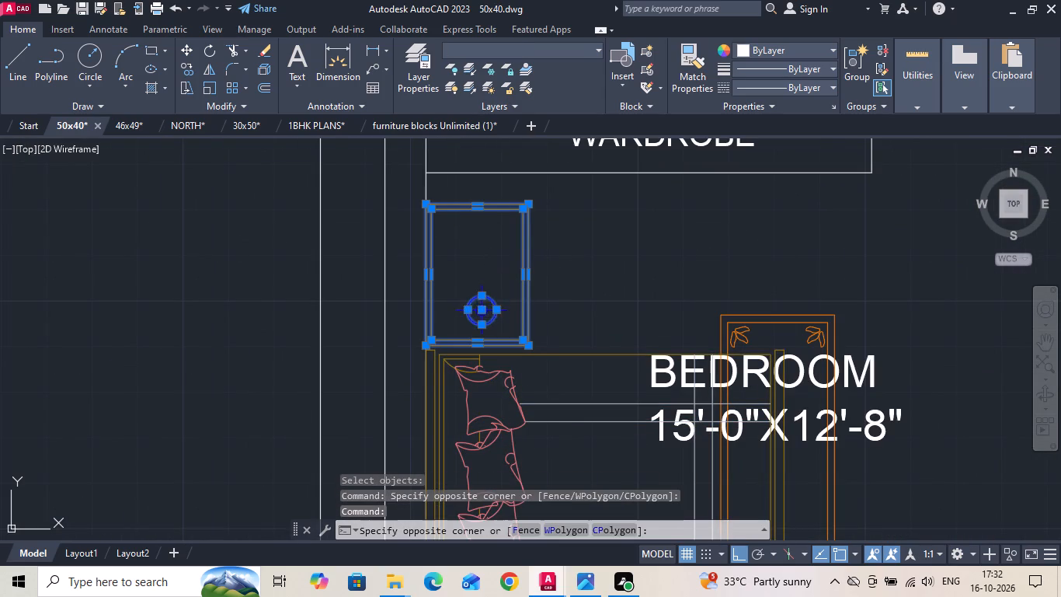
pyautogui.scroll(2, 490, 293)
pyautogui.moveTo(506, 265); pyautogui.dragTo(484, 302)
pyautogui.moveTo(528, 270); pyautogui.dragTo(507, 299)
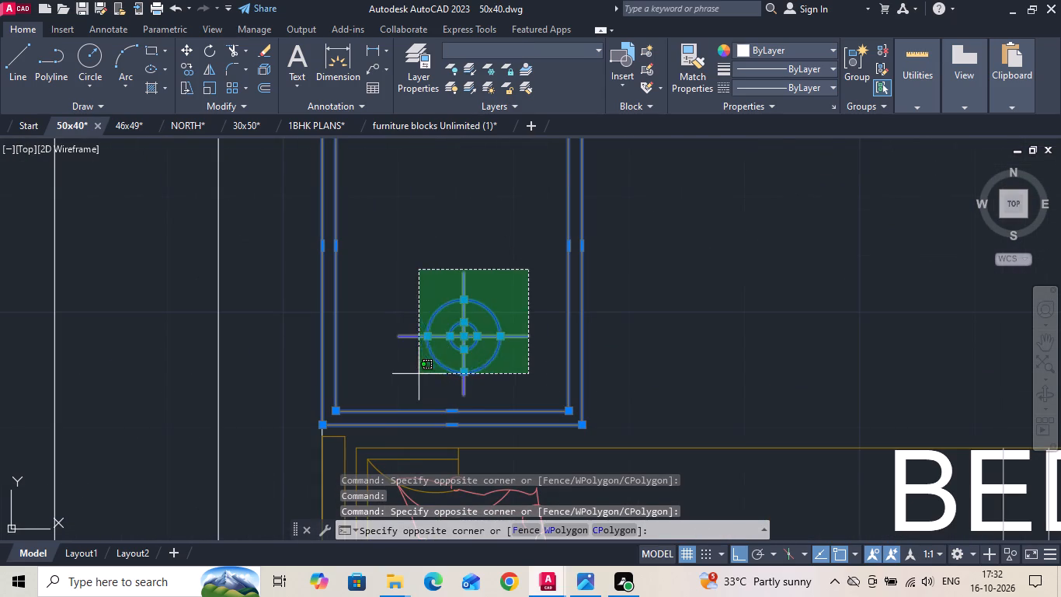
pyautogui.click(417, 375)
pyautogui.press('Delete')
pyautogui.scroll(-3, 531, 356)
pyautogui.scroll(1, 535, 379)
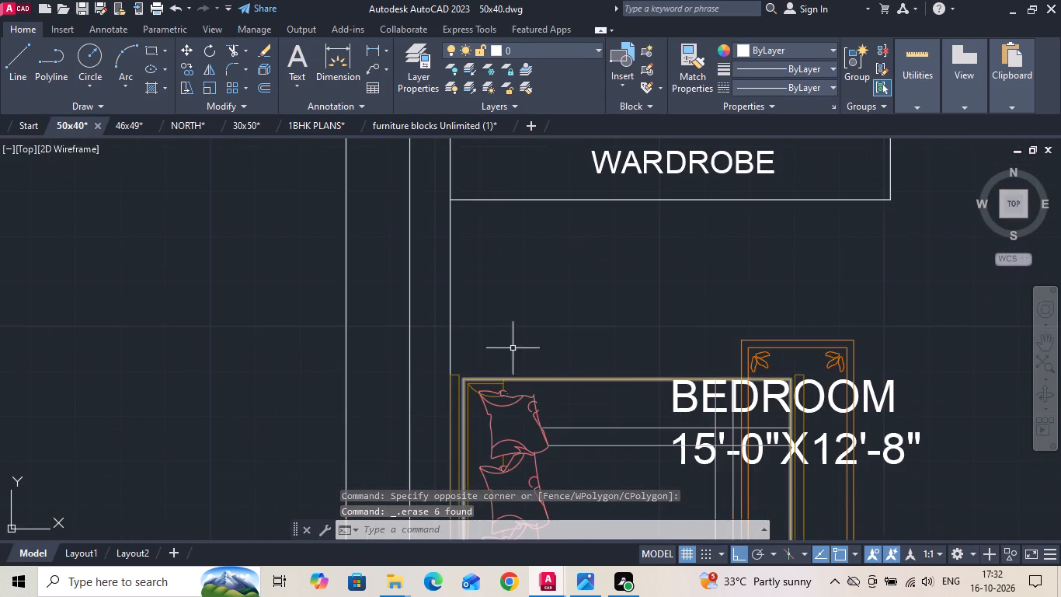
pyautogui.scroll(-3, 508, 370)
pyautogui.press('Escape')
# Move the lower BEDROOM label horizontally clear of the rug toward the dress room, and down about 1'-4".
pyautogui.click(586, 393)
pyautogui.rightClick(586, 393)
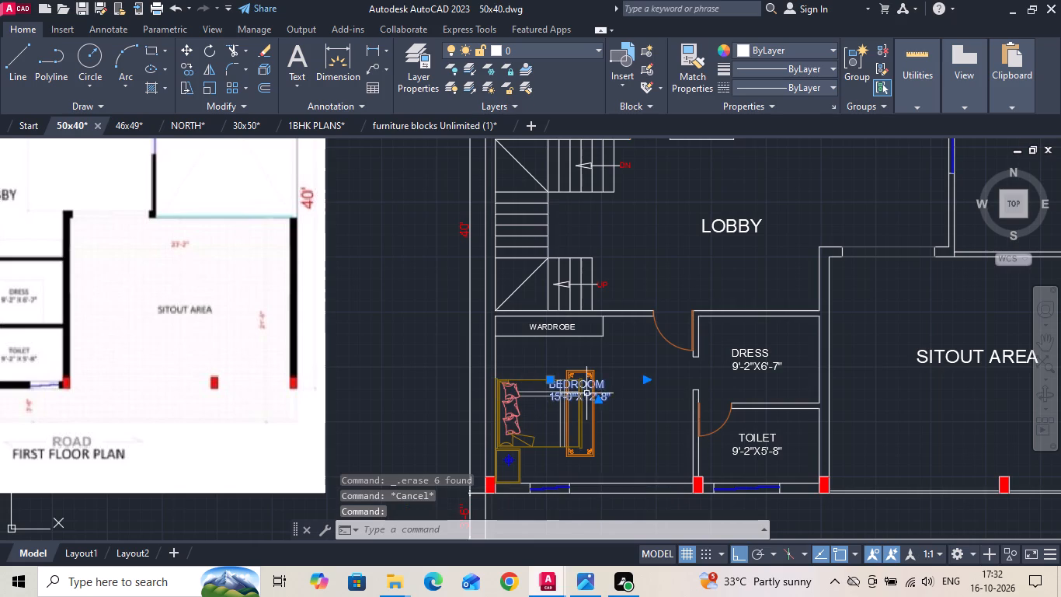
pyautogui.click(638, 280)
pyautogui.click(629, 432)
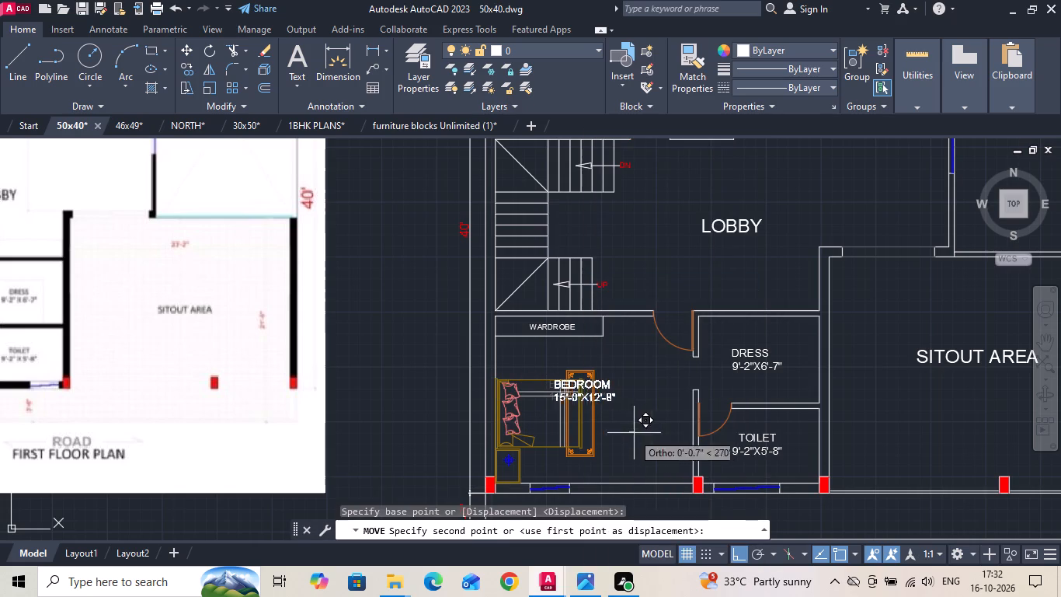
pyautogui.click(687, 432)
pyautogui.moveTo(649, 415); pyautogui.dragTo(639, 394)
pyautogui.click(633, 369)
pyautogui.rightClick(633, 368)
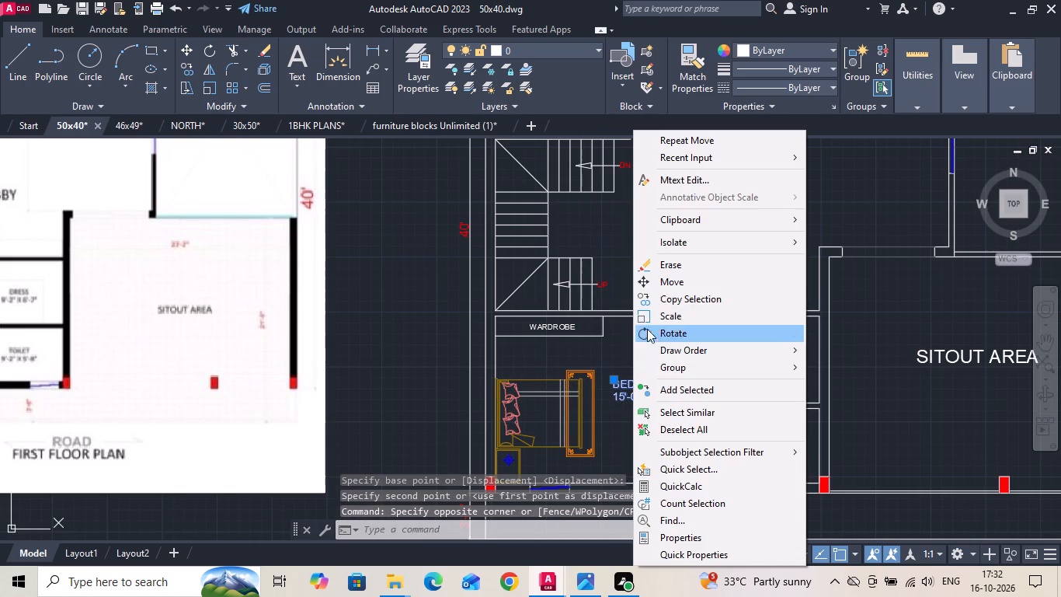
pyautogui.click(661, 288)
pyautogui.click(649, 399)
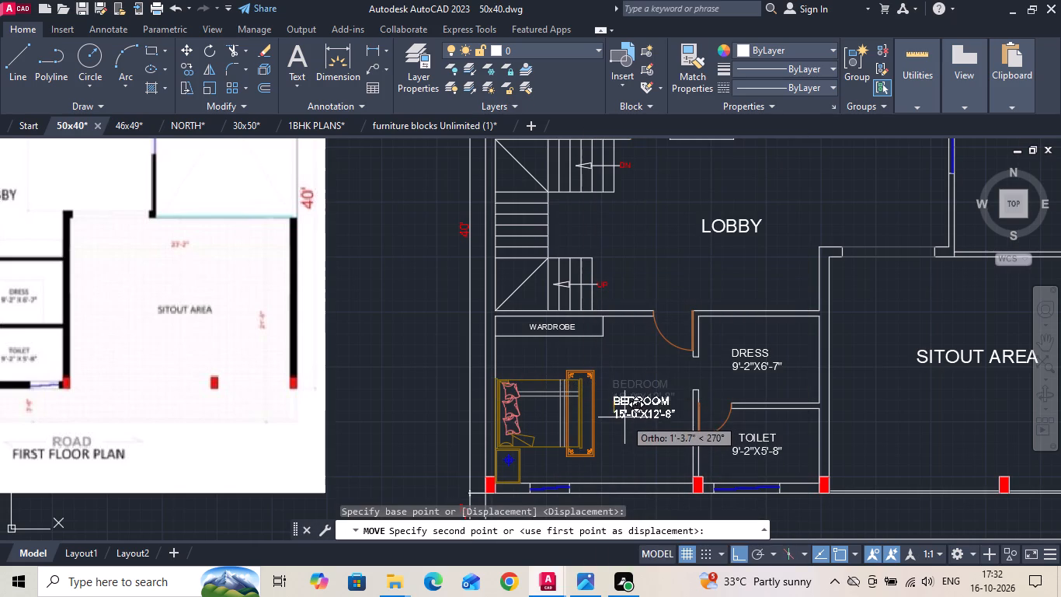
pyautogui.click(624, 417)
# Explode the bed block in the upper bedroom of the lobby plan.
pyautogui.scroll(-2, 568, 436)
pyautogui.scroll(2, 550, 302)
pyautogui.write('X')
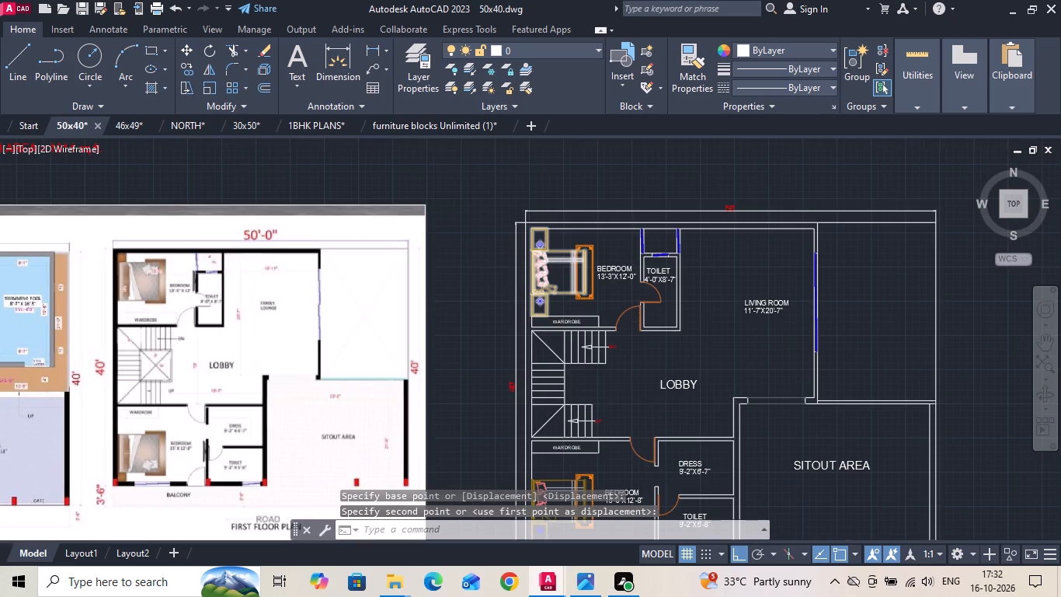
pyautogui.press('space')
pyautogui.scroll(3, 545, 284)
pyautogui.moveTo(569, 362); pyautogui.dragTo(520, 410)
pyautogui.click(515, 414)
pyautogui.press('space')
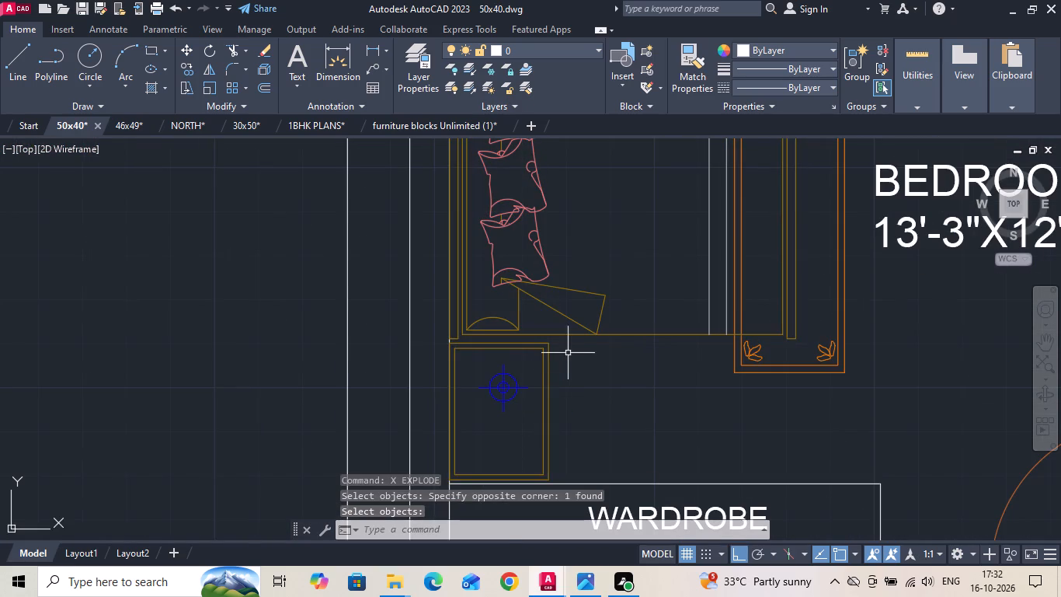
# Erase the upper bedroom's lower nightstand and its lamp, between the bed and the wardrobe.
pyautogui.moveTo(569, 350); pyautogui.dragTo(517, 393)
pyautogui.click(507, 414)
pyautogui.press('Delete')
pyautogui.moveTo(517, 376); pyautogui.dragTo(507, 396)
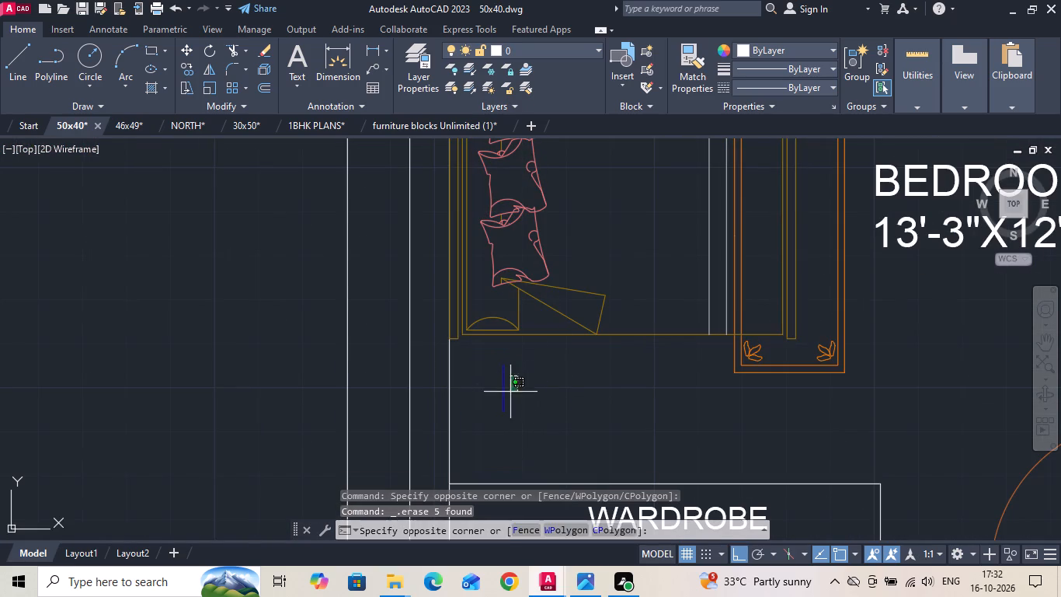
pyautogui.click(497, 410)
pyautogui.press('Delete')
# Save the 50x40 drawing.
pyautogui.scroll(-4, 614, 361)
pyautogui.moveTo(273, 363); pyautogui.dragTo(549, 332, button='middle')
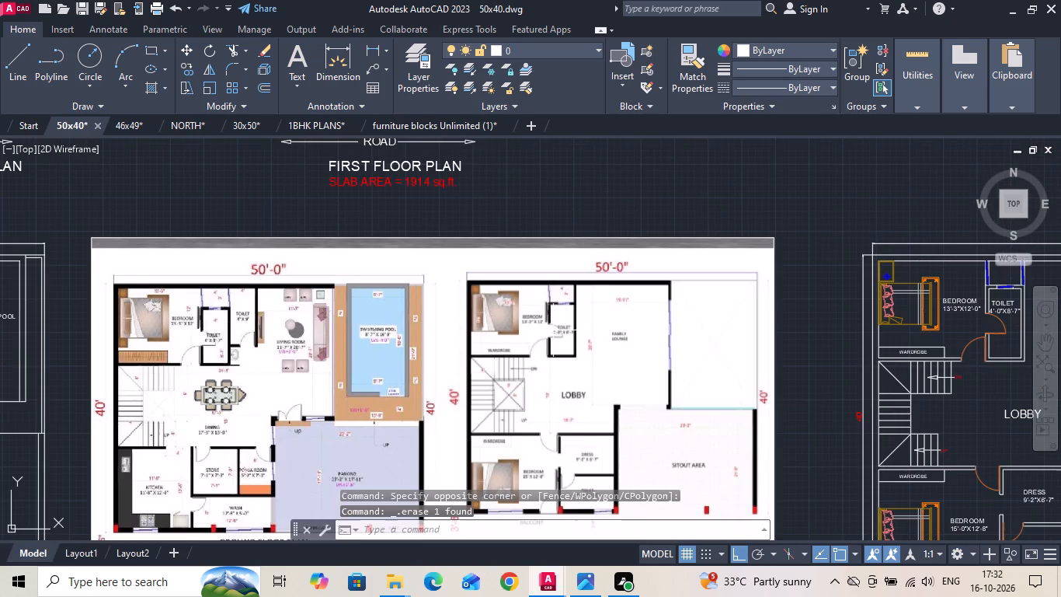
pyautogui.scroll(-1, 555, 330)
pyautogui.hotkey('ctrl', 's')
pyautogui.hotkey('ctrl', 's')
pyautogui.hotkey('ctrl', 's')
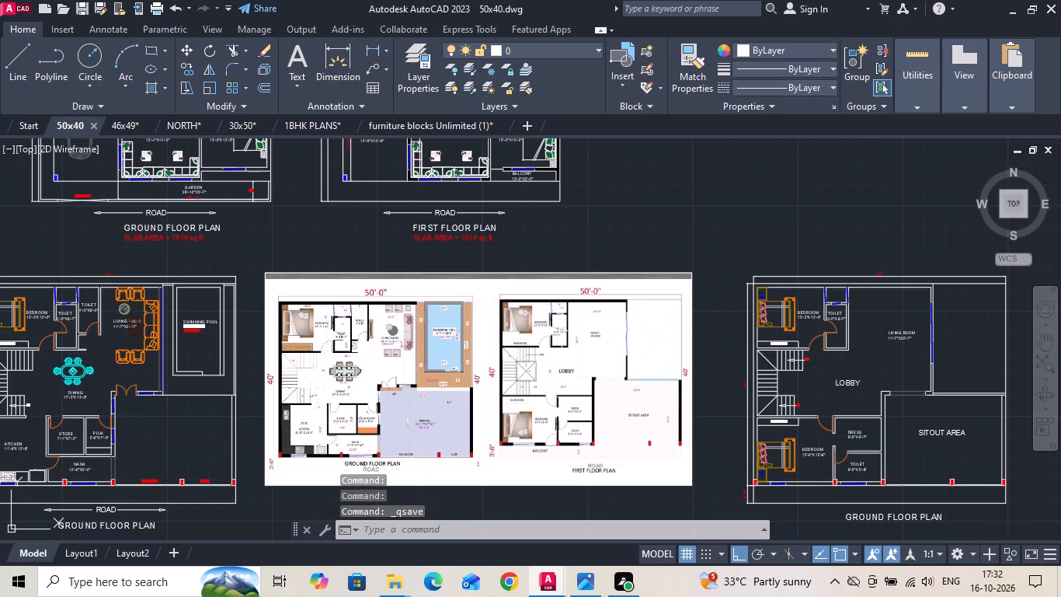
# Erase the two older floor plans with slab area notes and the loose furniture beside them, above the current plans.
pyautogui.scroll(-3, 562, 331)
pyautogui.scroll(1, 558, 330)
pyautogui.scroll(1, 474, 351)
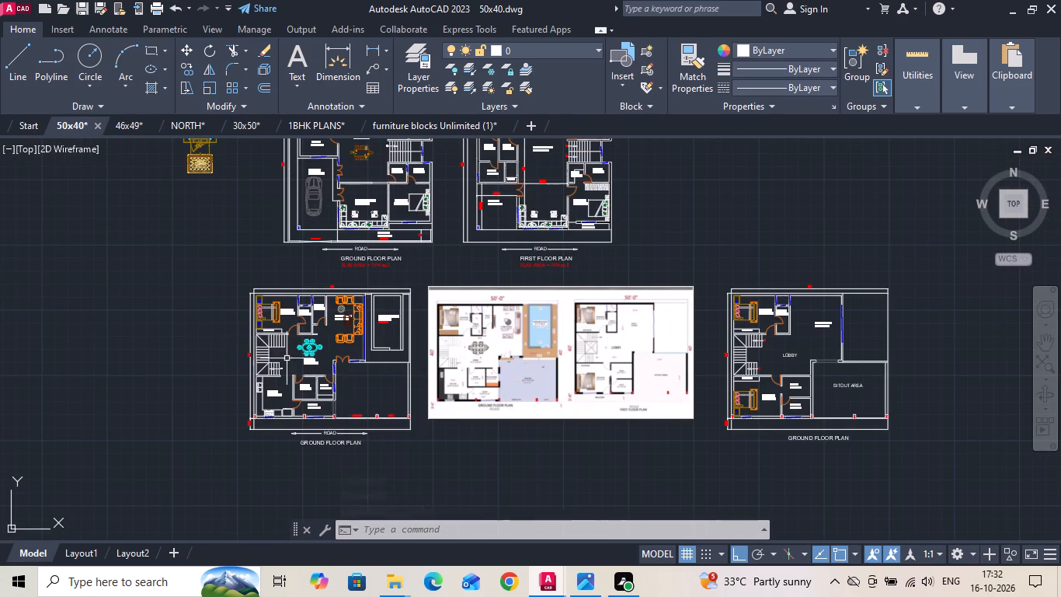
pyautogui.scroll(-1, 416, 430)
pyautogui.moveTo(579, 195); pyautogui.dragTo(451, 264)
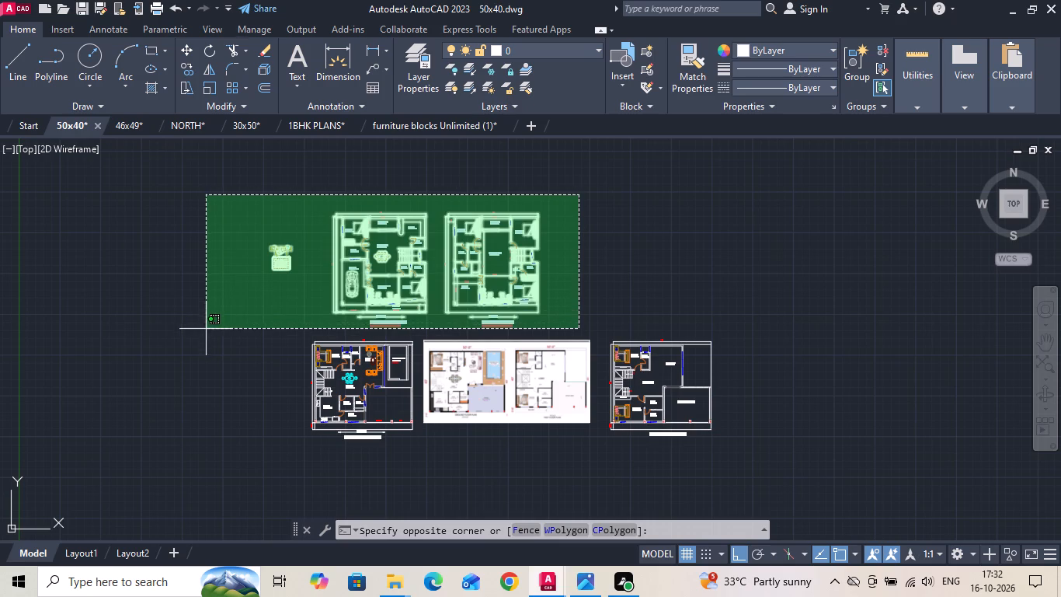
pyautogui.click(206, 329)
pyautogui.press('Delete')
# Hatch the ground floor swimming pool's interior with a solid light blue fill, colour 173,221,247.
pyautogui.scroll(2, 402, 411)
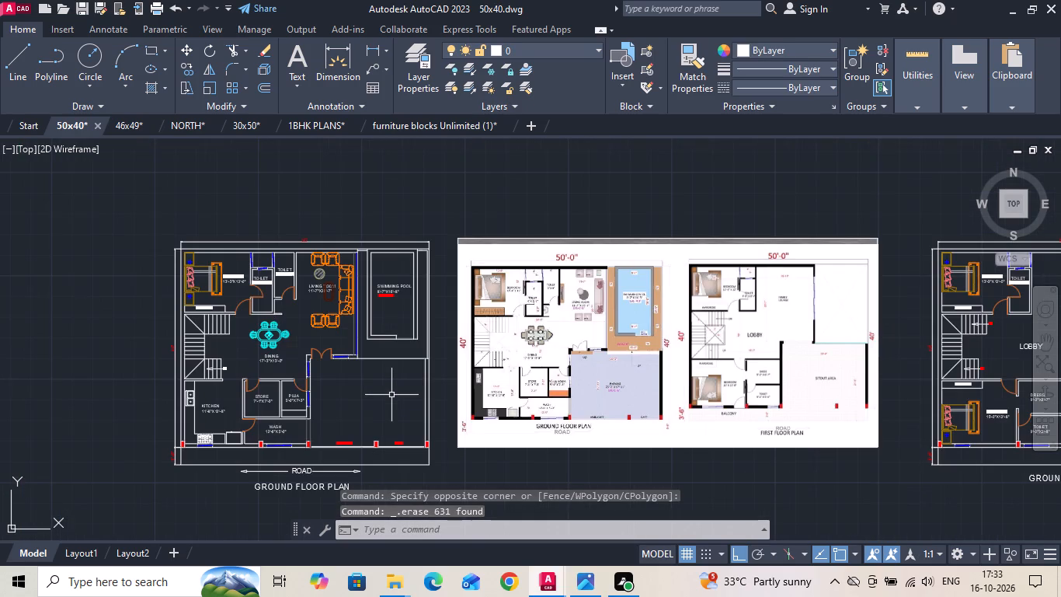
pyautogui.moveTo(346, 394); pyautogui.dragTo(375, 394, button='middle')
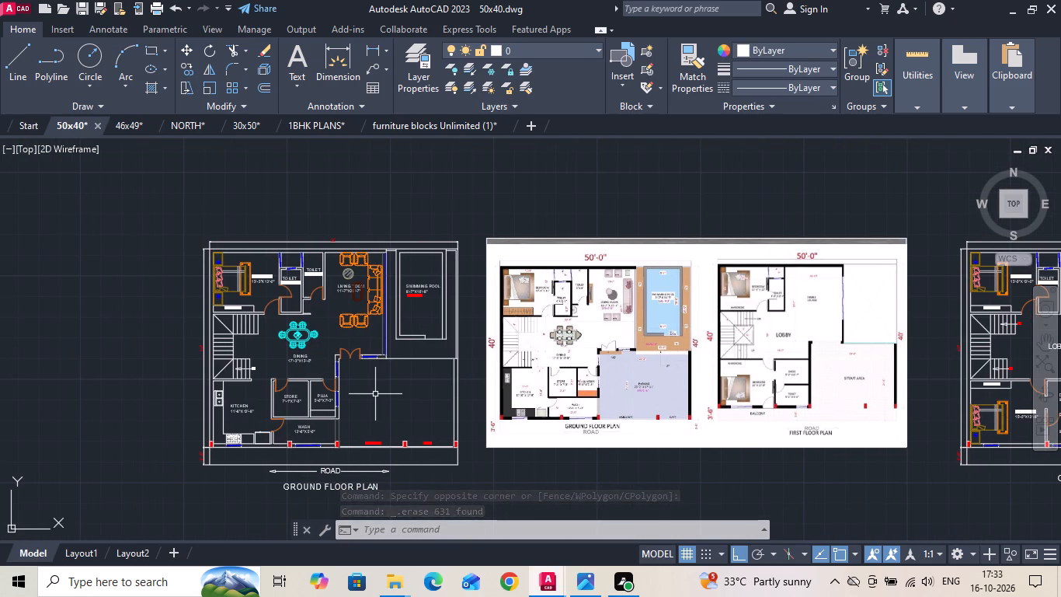
pyautogui.write('H')
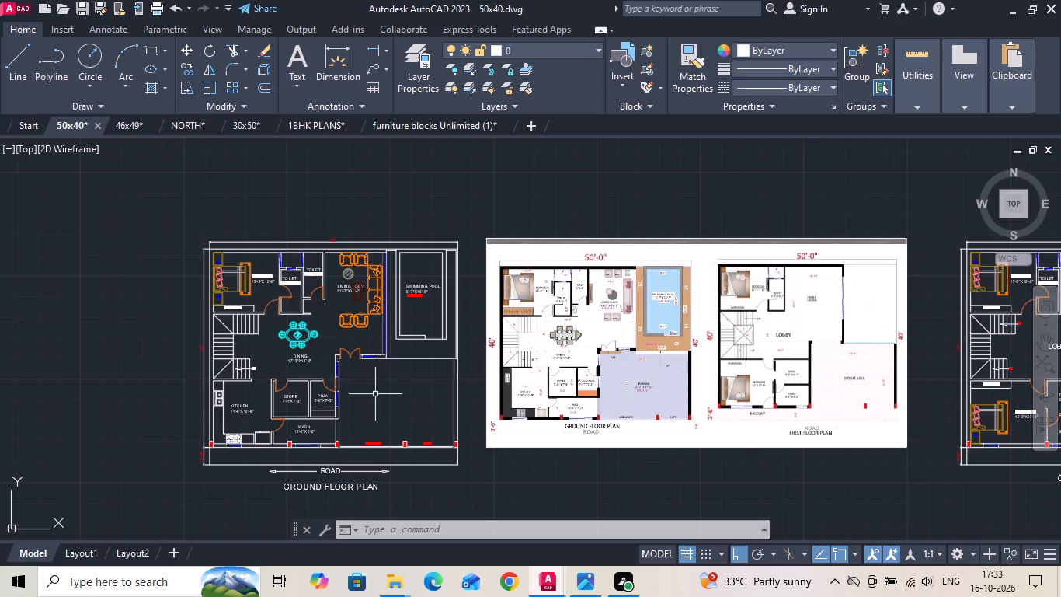
pyautogui.press('space')
pyautogui.scroll(2, 416, 280)
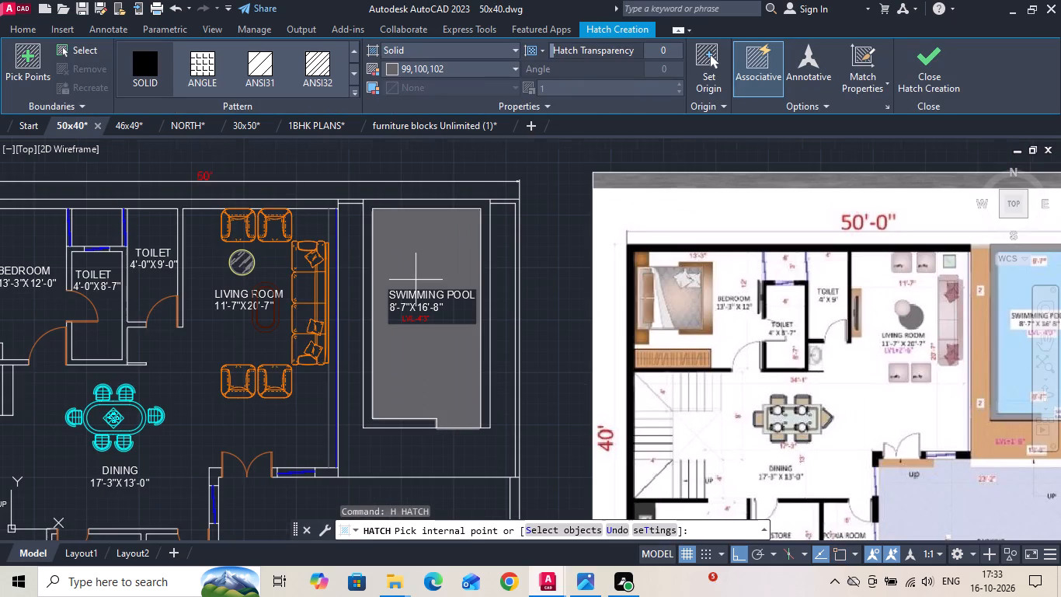
pyautogui.click(416, 280)
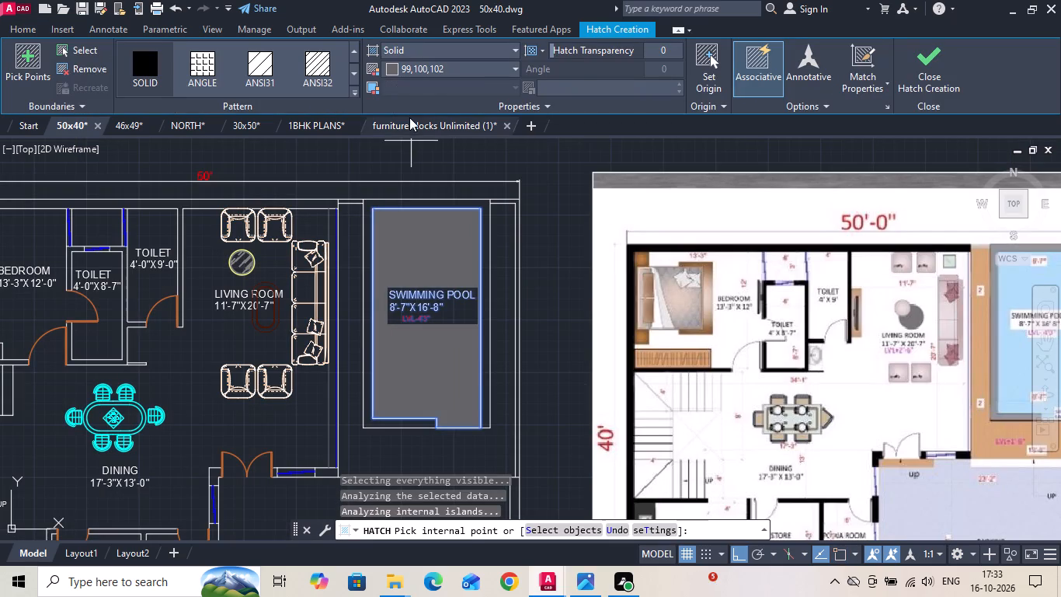
pyautogui.click(391, 63)
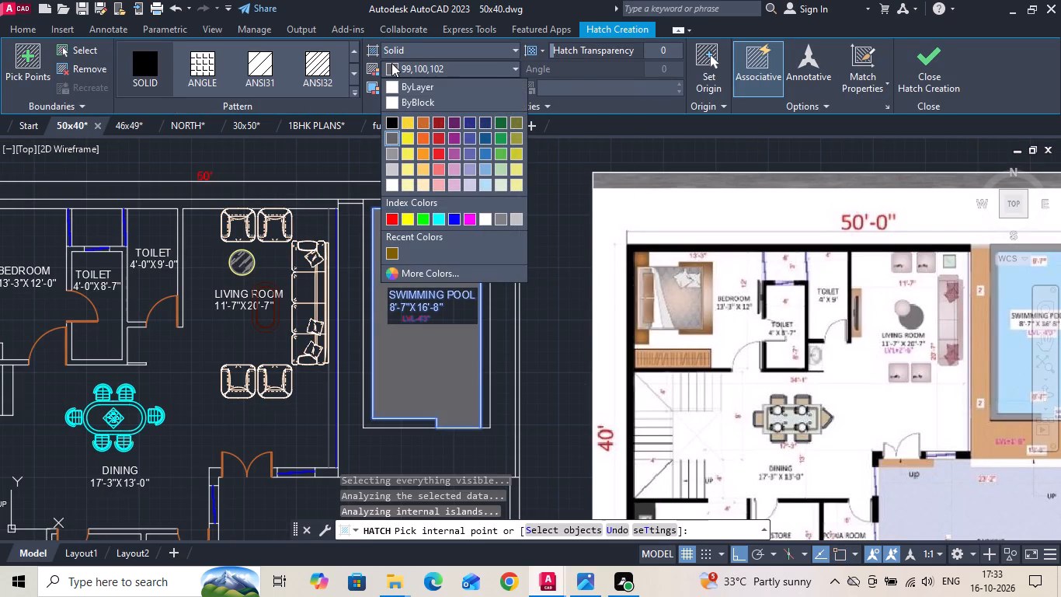
pyautogui.click(488, 192)
pyautogui.press('Escape')
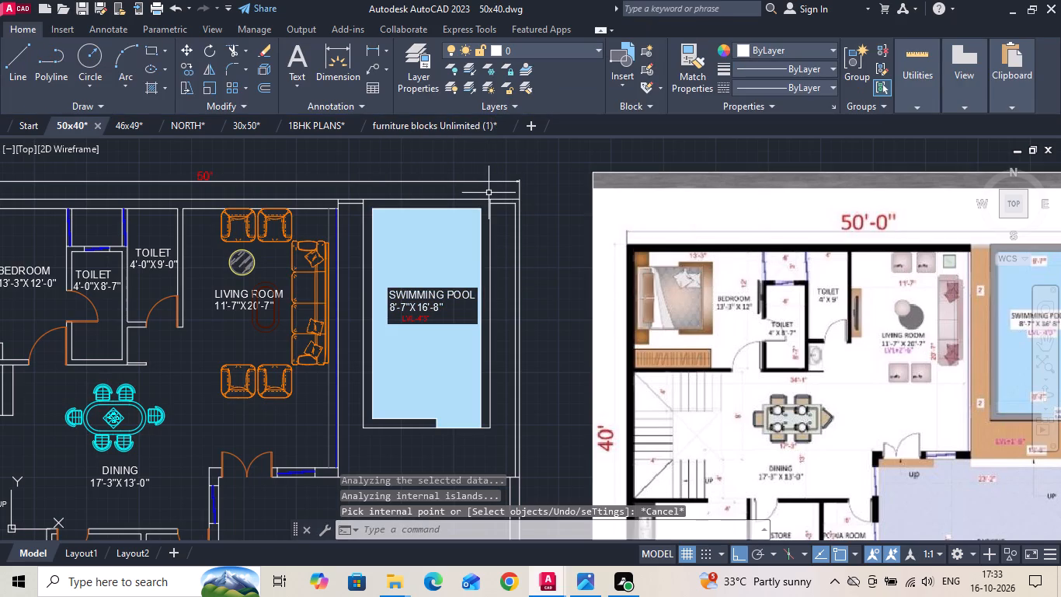
# Hatch the border strip around the ground floor swimming pool with a solid dark grey fill, colour 99,100,102.
pyautogui.write('H')
pyautogui.press('space')
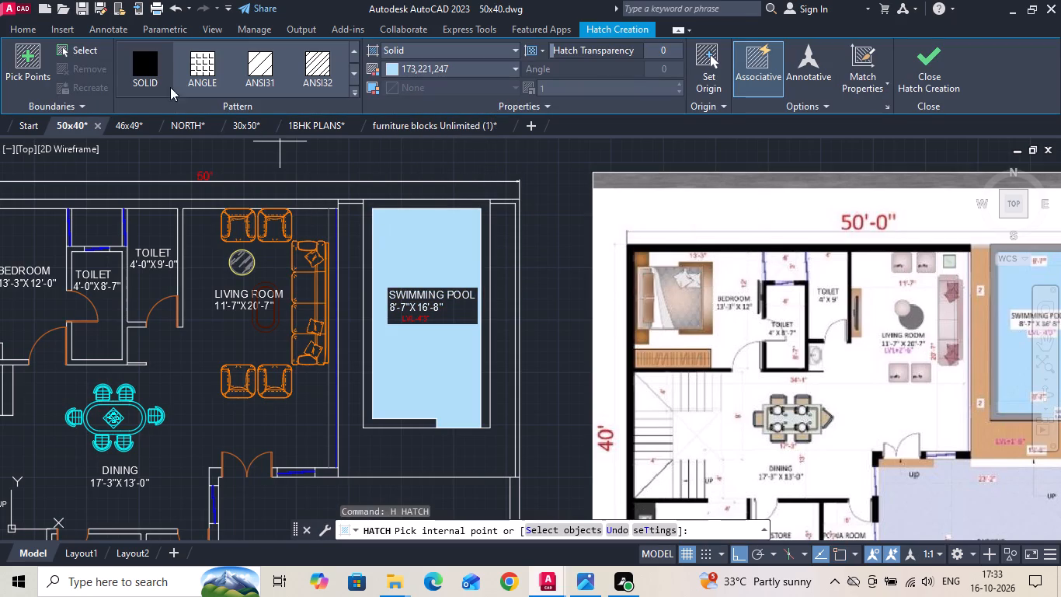
pyautogui.click(395, 66)
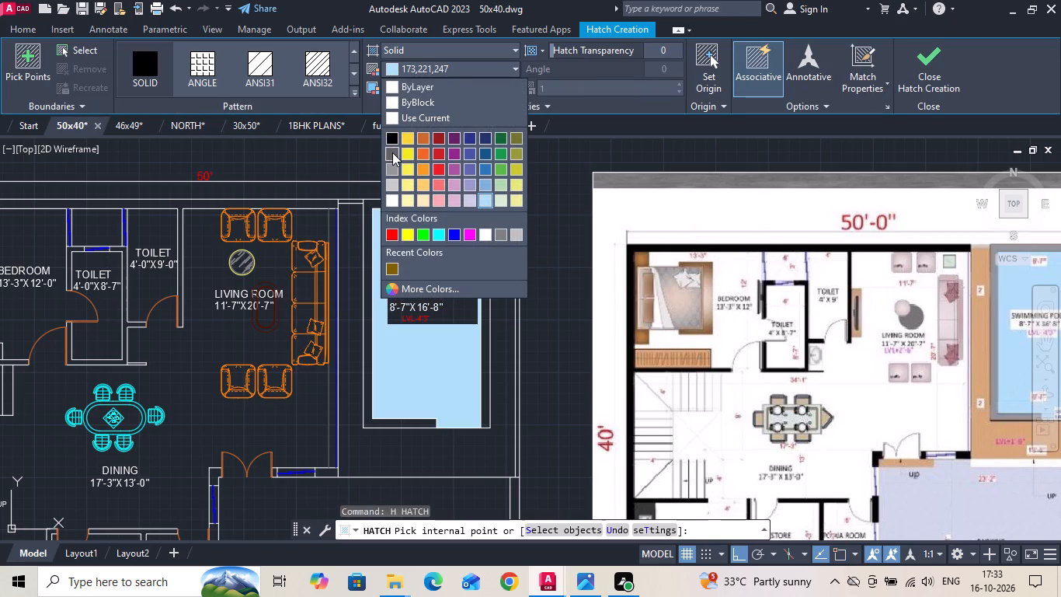
pyautogui.click(391, 182)
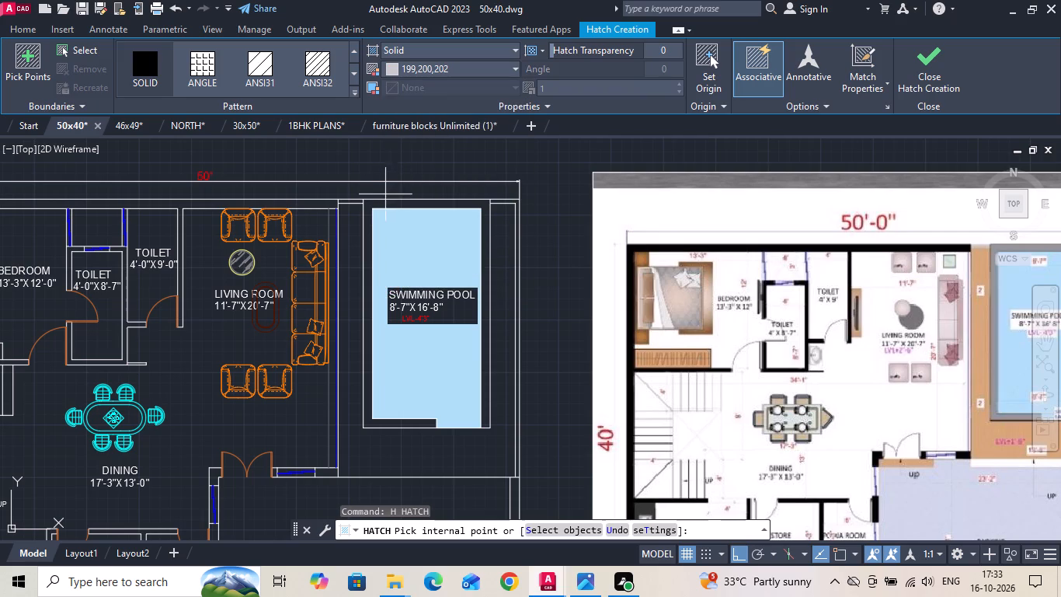
pyautogui.click(382, 203)
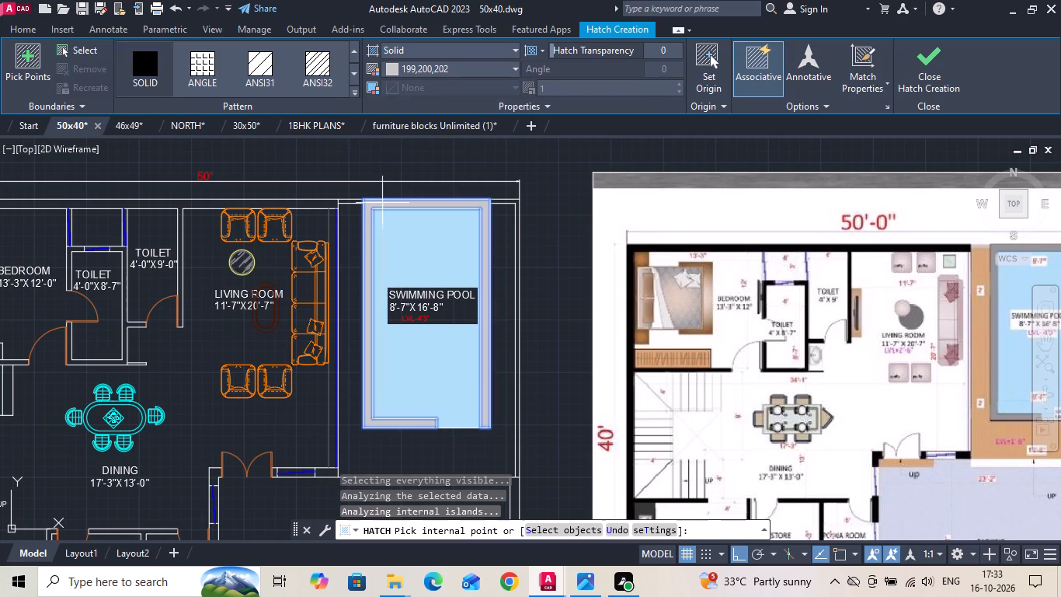
pyautogui.click(389, 66)
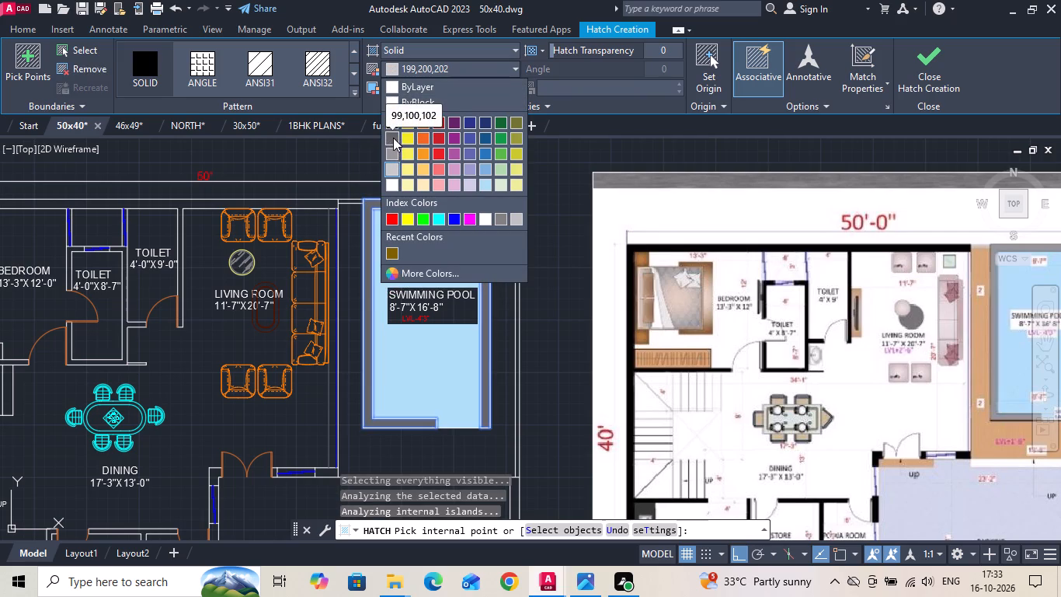
pyautogui.click(393, 138)
pyautogui.press('Escape')
pyautogui.press('Escape')
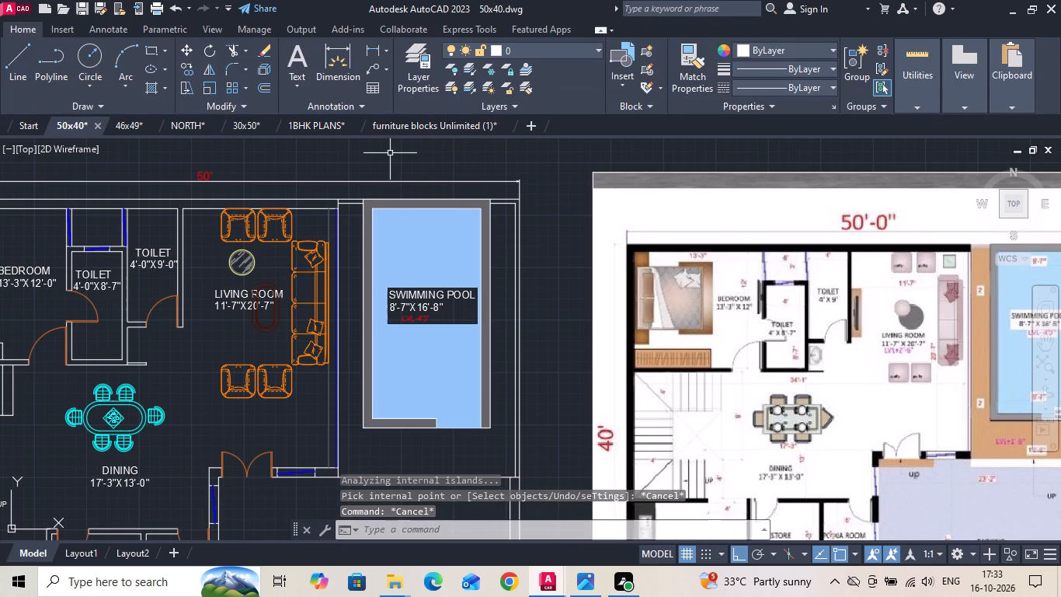
# Look through the open 1BHK PLANS, 30x50, NORTH and 46x49 drawings for a TV unit block to reuse in the living room.
pyautogui.scroll(-1, 711, 225)
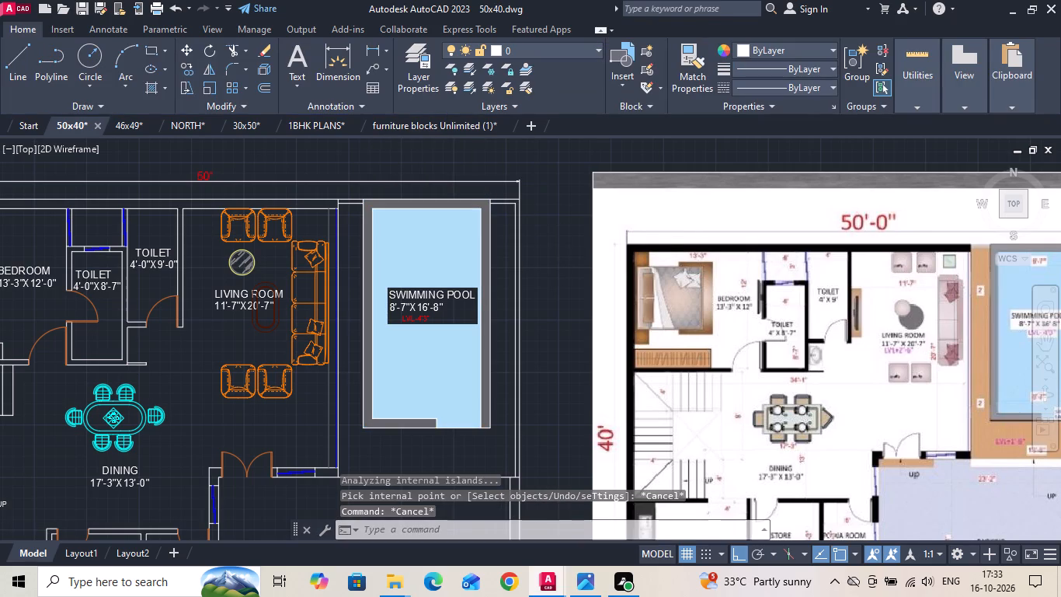
pyautogui.scroll(1, 442, 242)
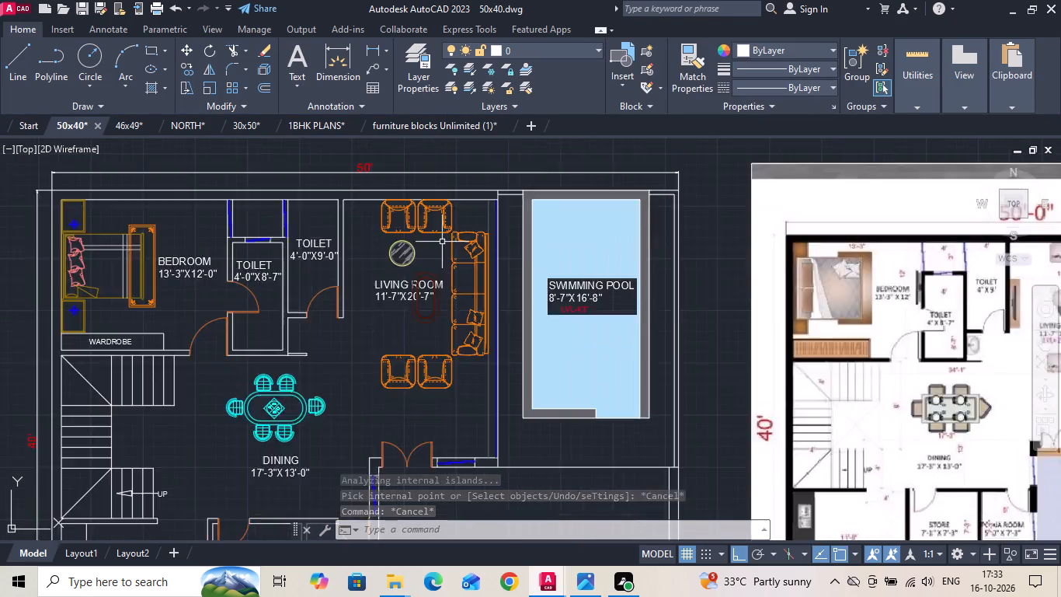
pyautogui.scroll(1, 442, 242)
pyautogui.click(305, 127)
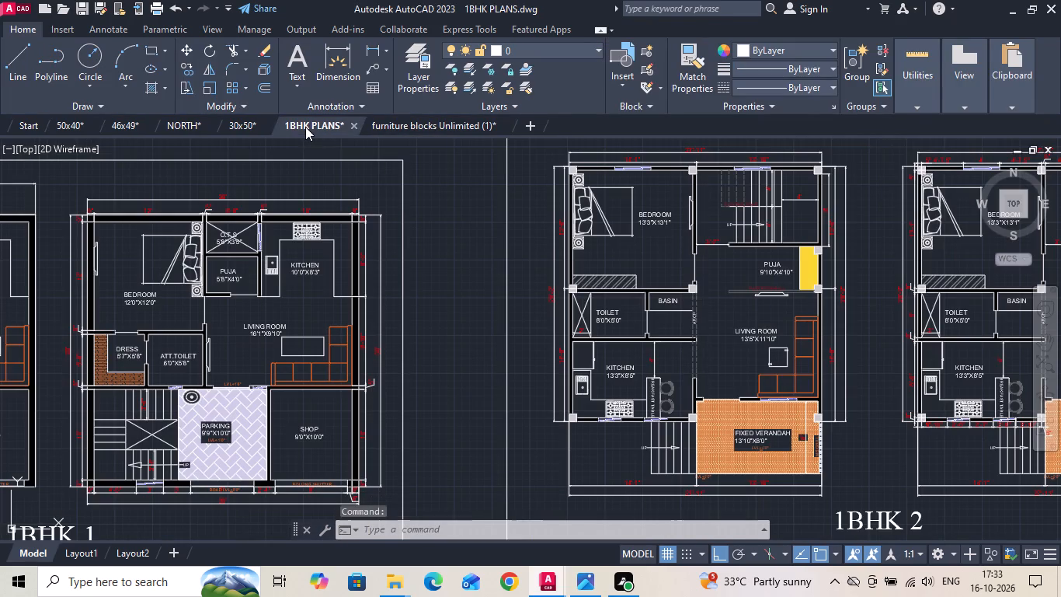
pyautogui.click(249, 133)
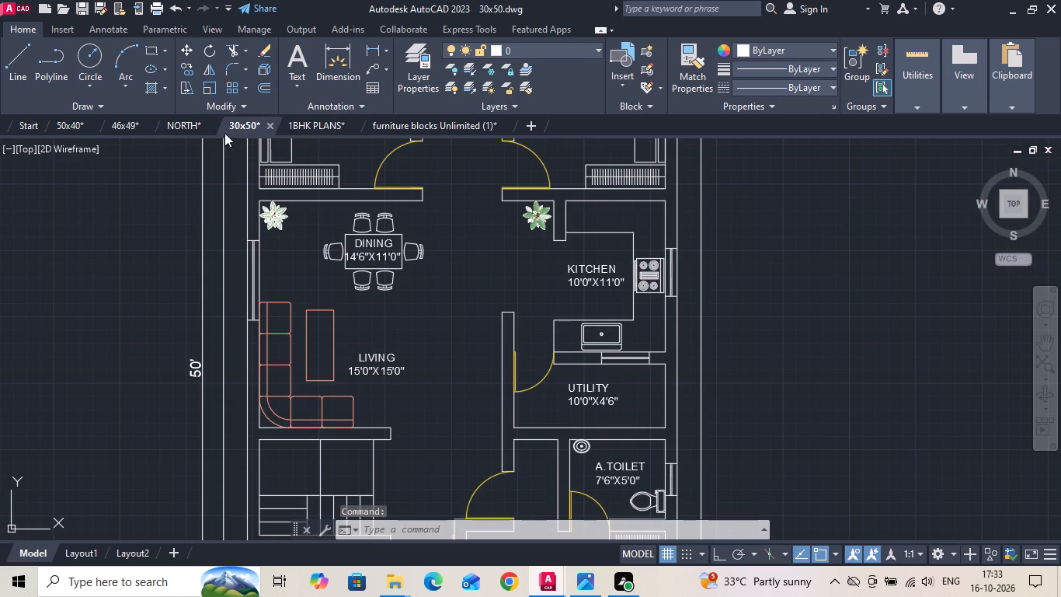
pyautogui.click(174, 122)
pyautogui.scroll(2, 352, 319)
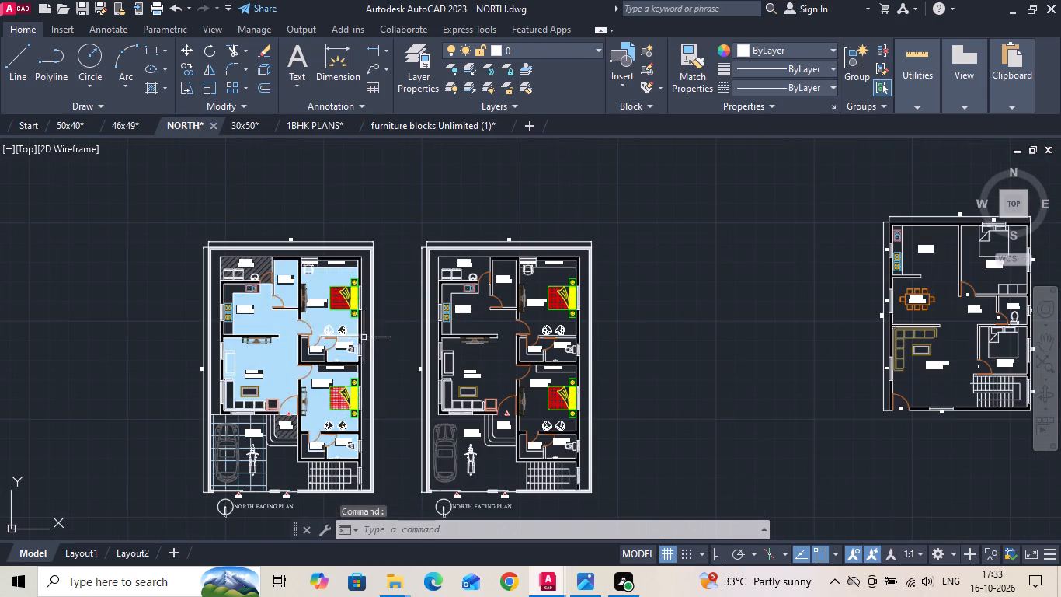
pyautogui.scroll(3, 505, 424)
pyautogui.scroll(-2, 570, 358)
pyautogui.click(130, 129)
pyautogui.scroll(2, 440, 372)
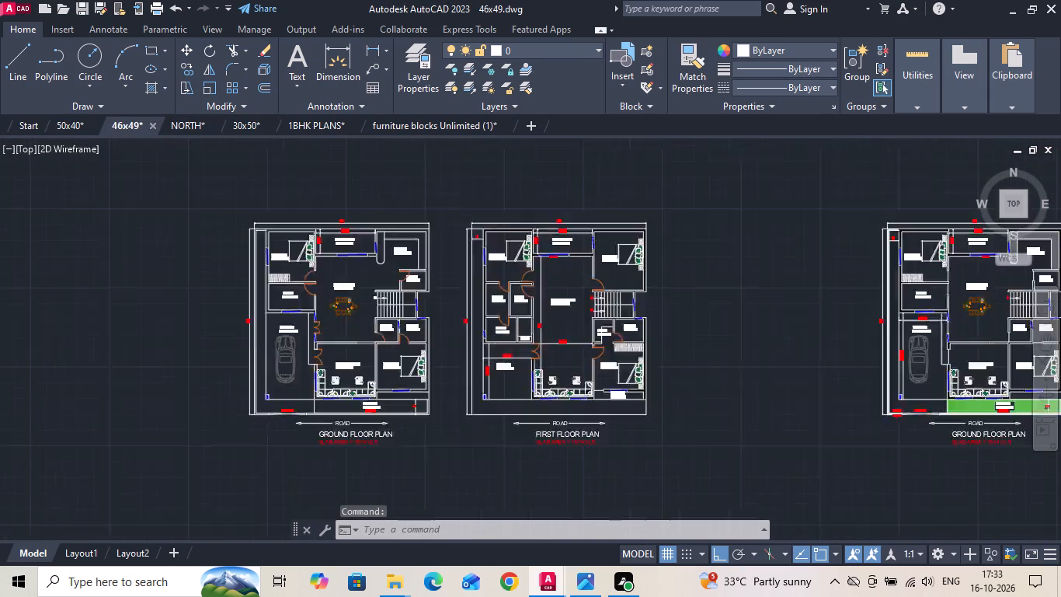
pyautogui.scroll(-2, 287, 330)
pyautogui.scroll(3, 670, 344)
pyautogui.scroll(-1, 524, 324)
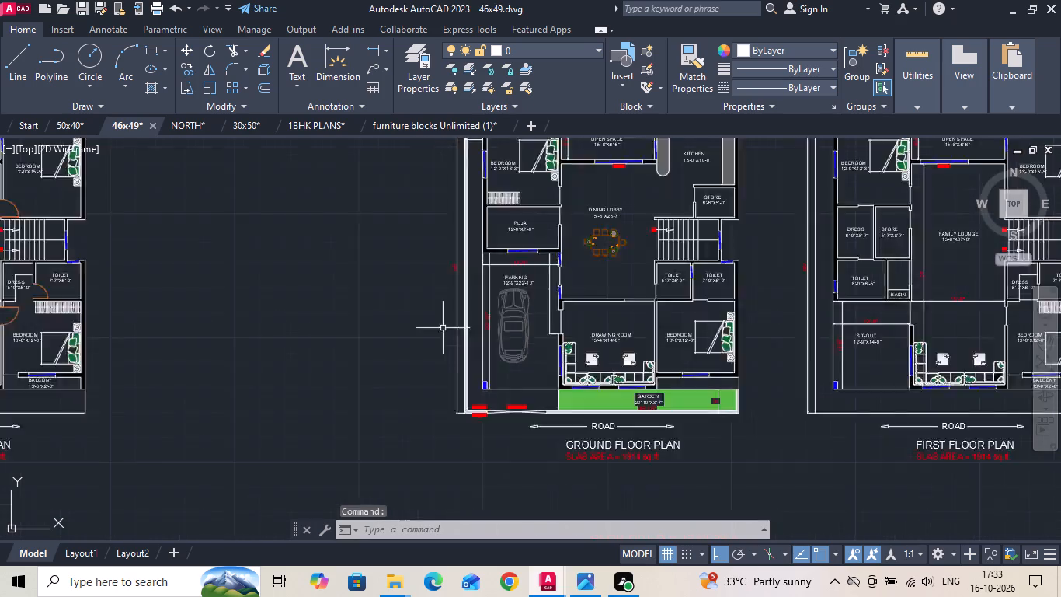
pyautogui.scroll(-2, 421, 330)
pyautogui.scroll(-2, 706, 350)
pyautogui.scroll(3, 571, 347)
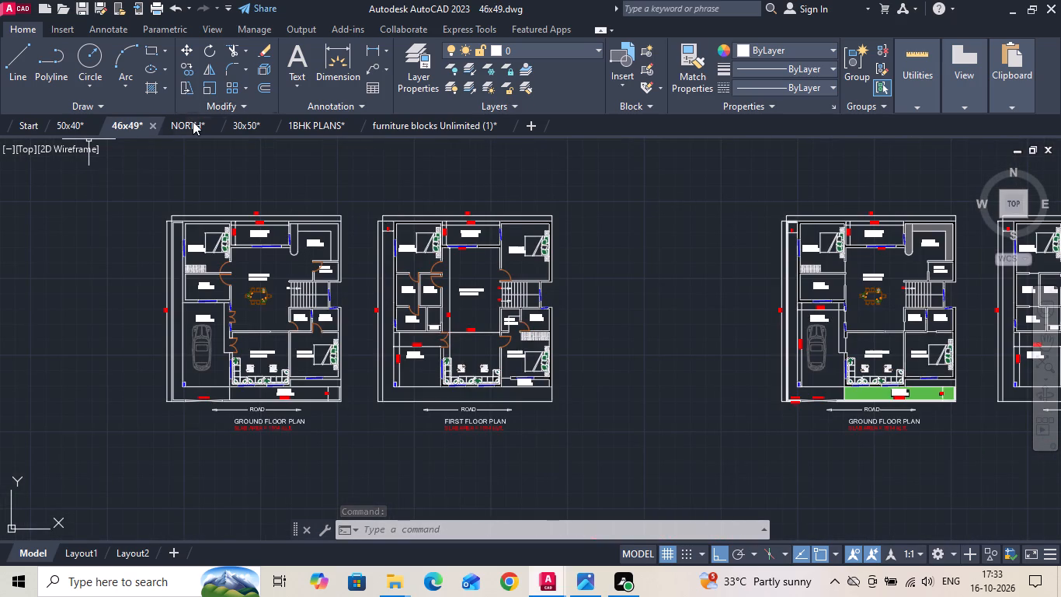
pyautogui.click(193, 121)
pyautogui.scroll(2, 229, 355)
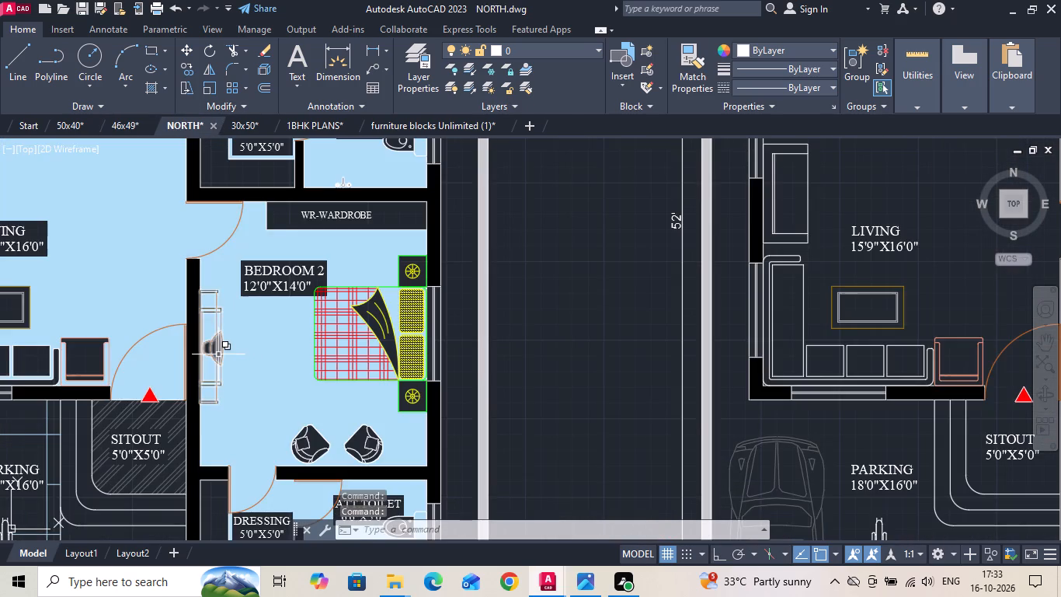
pyautogui.scroll(-2, 242, 370)
pyautogui.scroll(-3, 310, 389)
pyautogui.scroll(3, 519, 374)
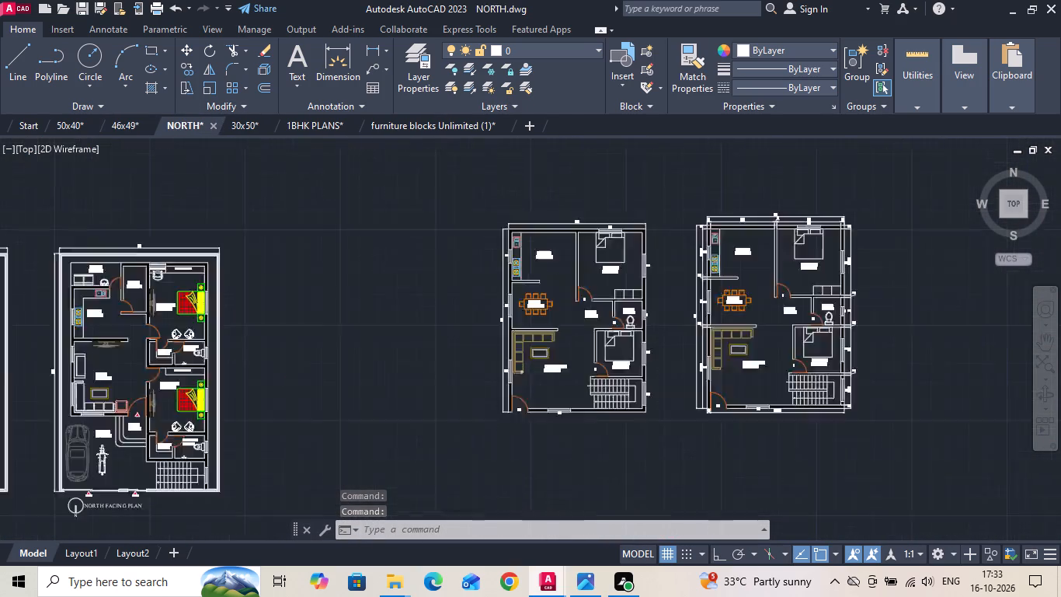
pyautogui.scroll(-1, 556, 382)
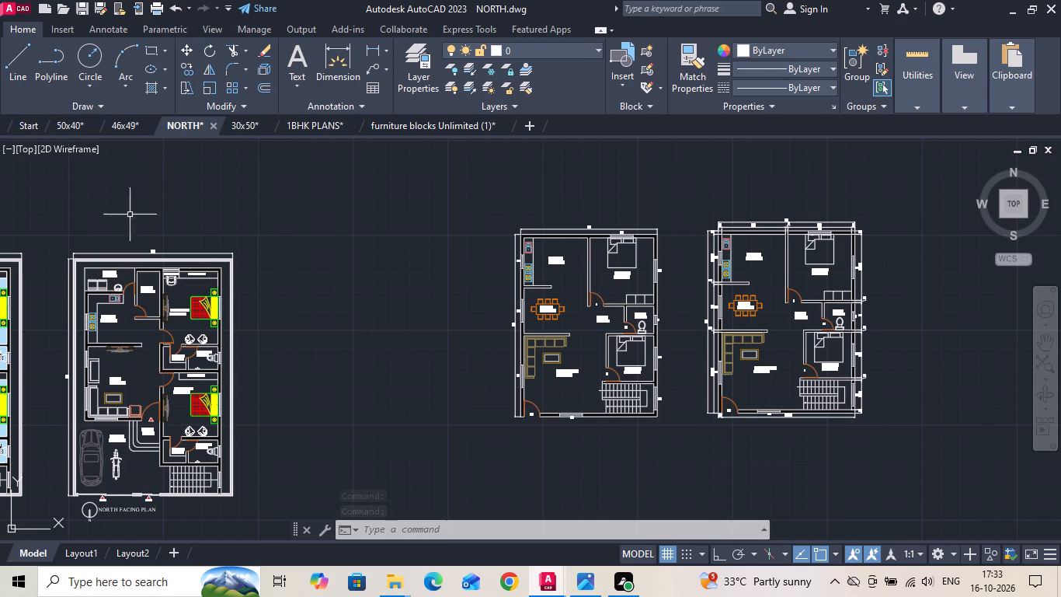
# Open 30x60.dwg and copy its upper bedroom's TV unit into the 50x40 ground floor living room, near the toilet wall.
pyautogui.click(19, 5)
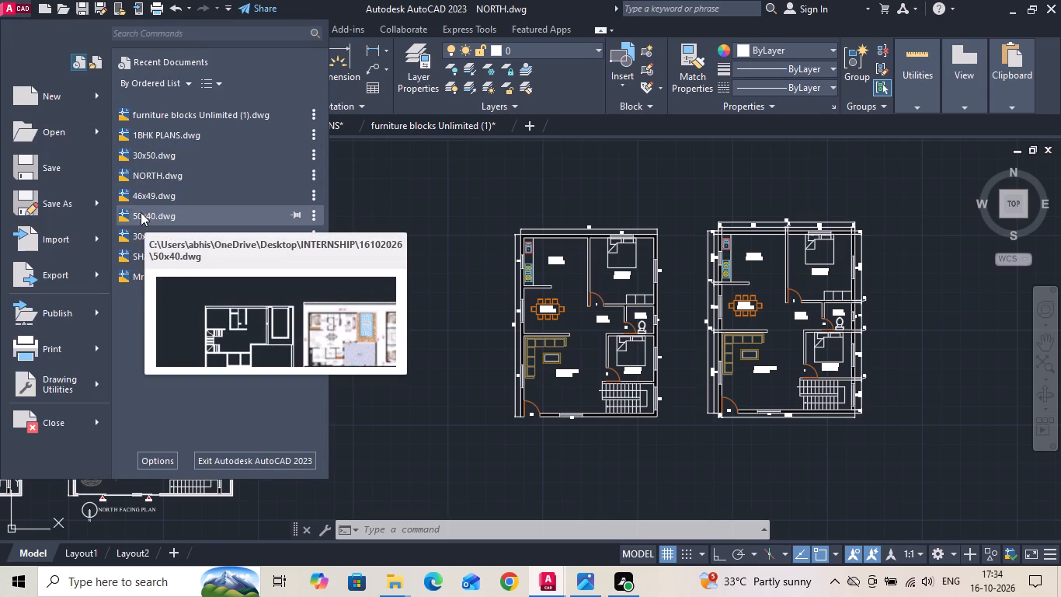
pyautogui.click(140, 232)
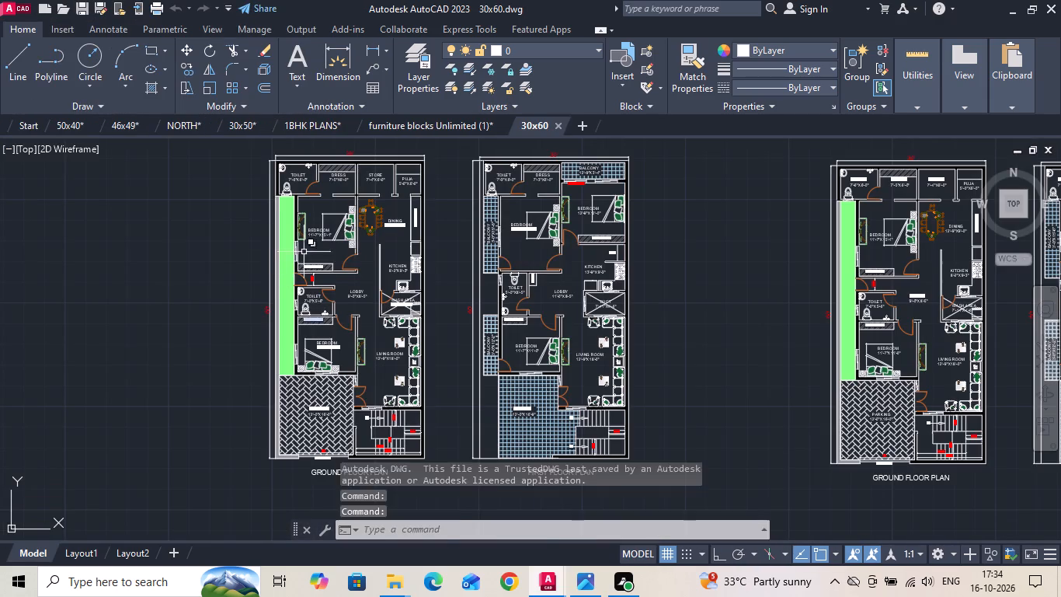
pyautogui.scroll(2, 298, 245)
pyautogui.click(306, 175)
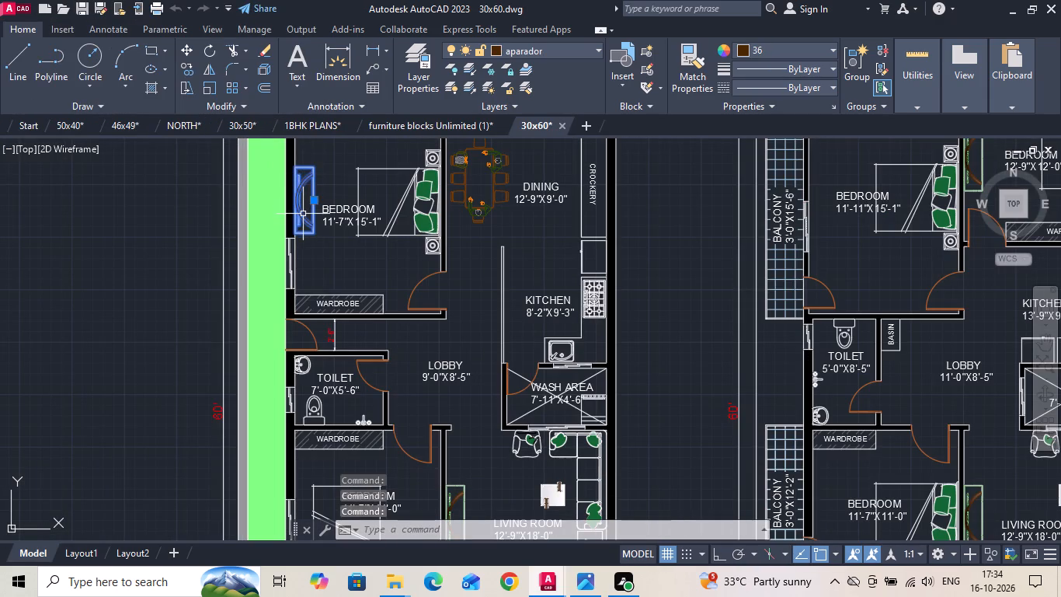
pyautogui.hotkey('ctrl', 'c')
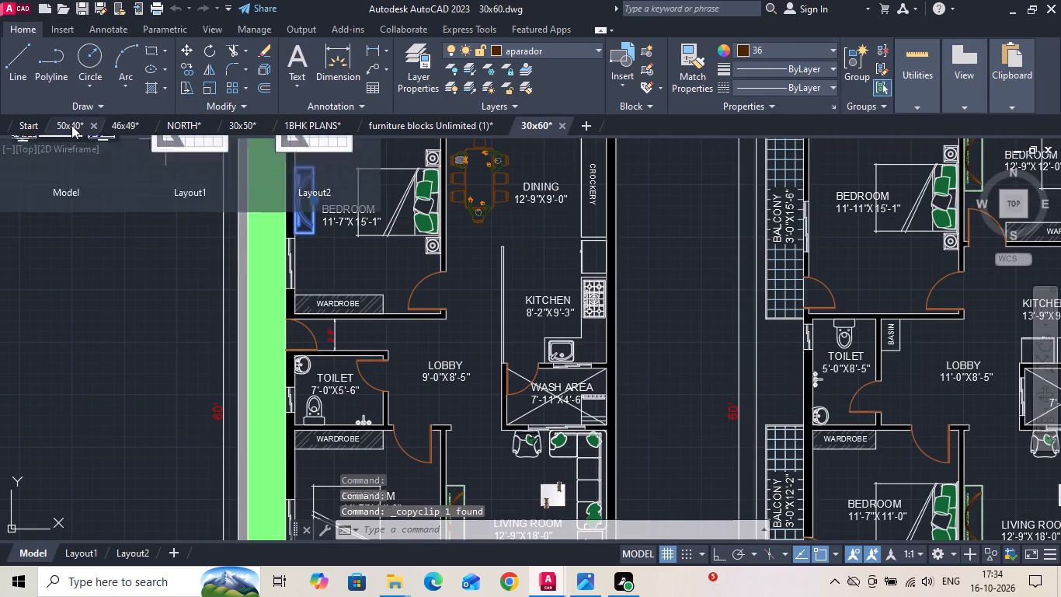
pyautogui.click(71, 125)
pyautogui.hotkey('ctrl', 'v')
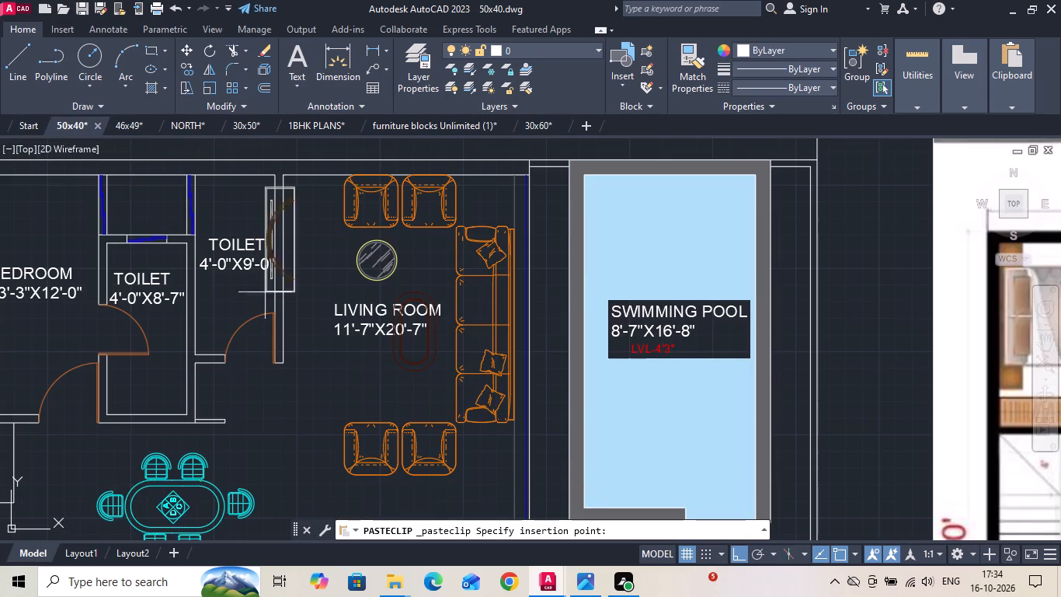
pyautogui.click(291, 339)
pyautogui.press('Escape')
# Move the living room TV unit sideways so its back sits flush against the toilet wall.
pyautogui.click(300, 247)
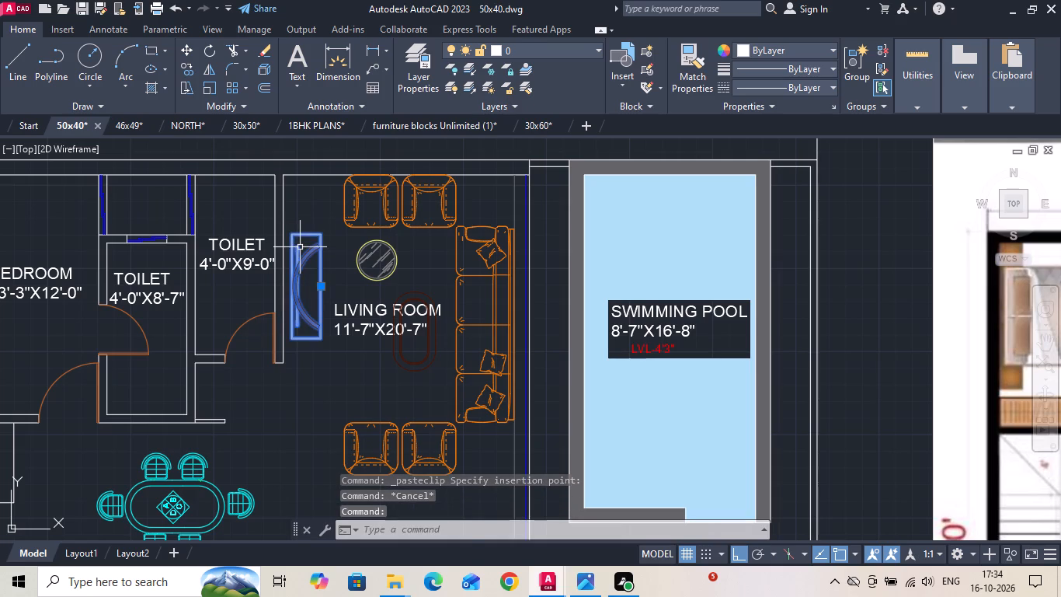
pyautogui.rightClick(296, 220)
pyautogui.click(320, 282)
pyautogui.scroll(2, 286, 314)
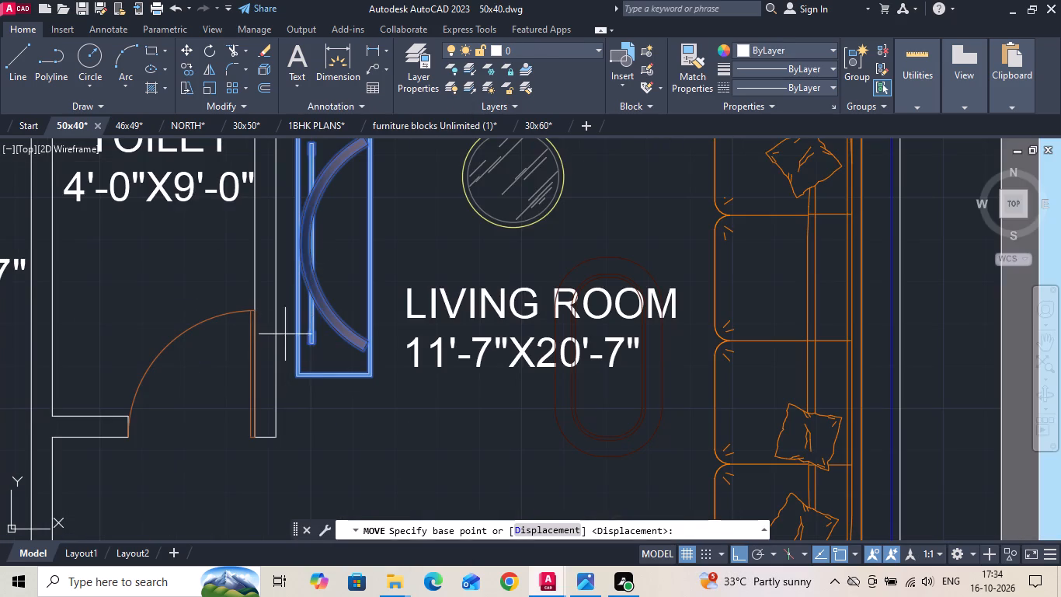
pyautogui.click(294, 244)
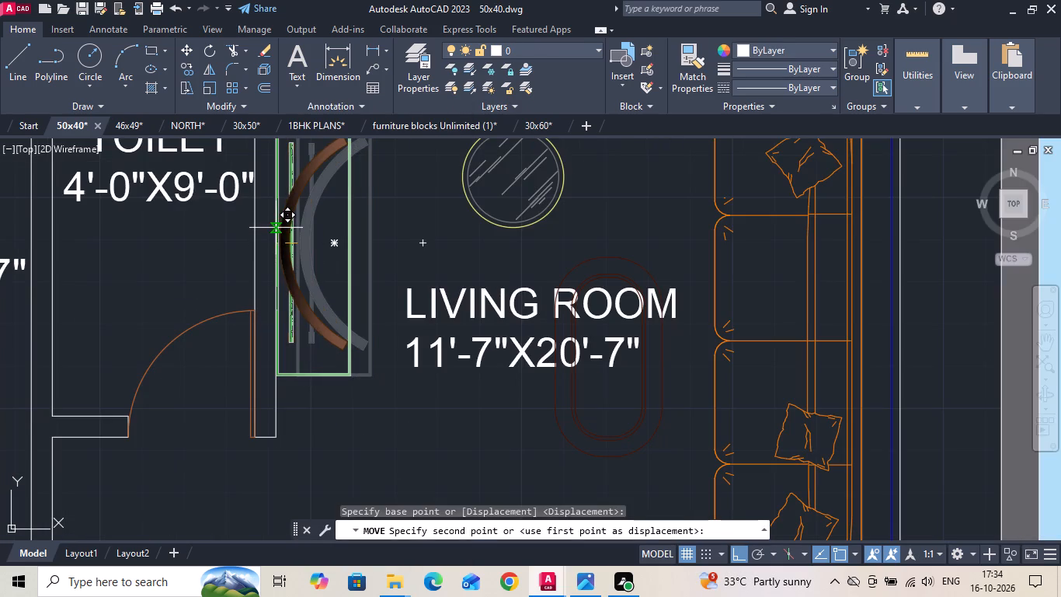
pyautogui.moveTo(276, 219); pyautogui.dragTo(276, 314, button='middle')
pyautogui.scroll(-2, 276, 316)
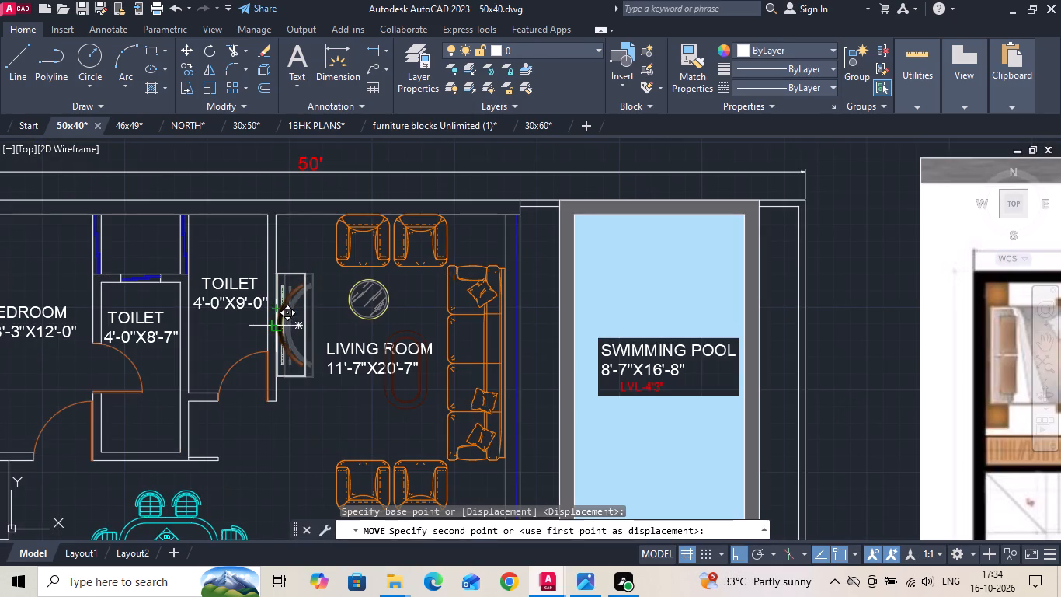
pyautogui.click(275, 310)
# Move the TV unit straight down along the toilet wall so its lower edge lines up with the wall's end.
pyautogui.click(289, 311)
pyautogui.click(286, 277)
pyautogui.rightClick(286, 276)
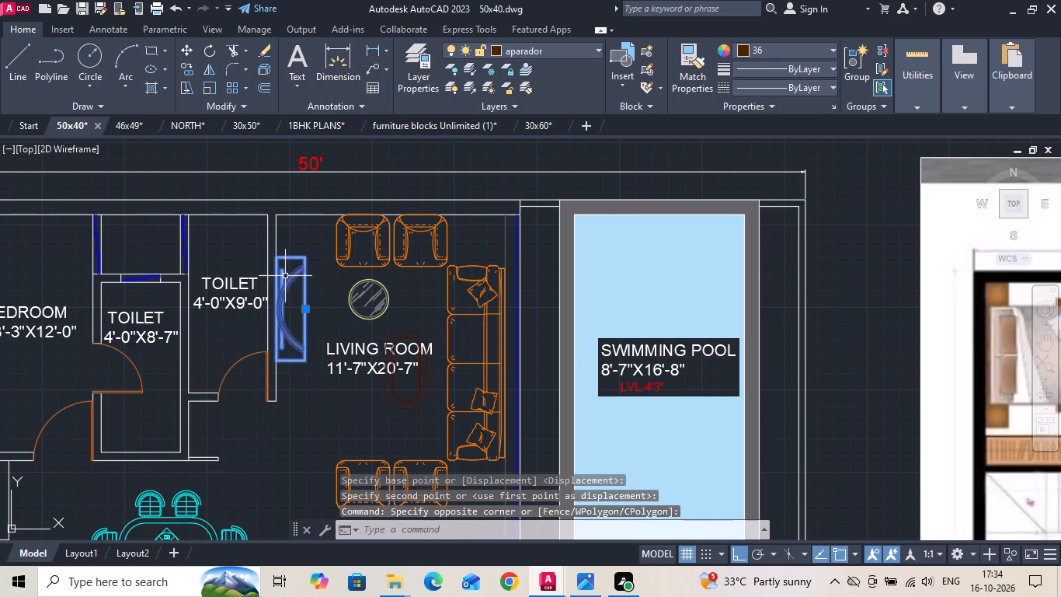
pyautogui.click(318, 286)
pyautogui.scroll(1, 295, 382)
pyautogui.moveTo(295, 393); pyautogui.dragTo(295, 400)
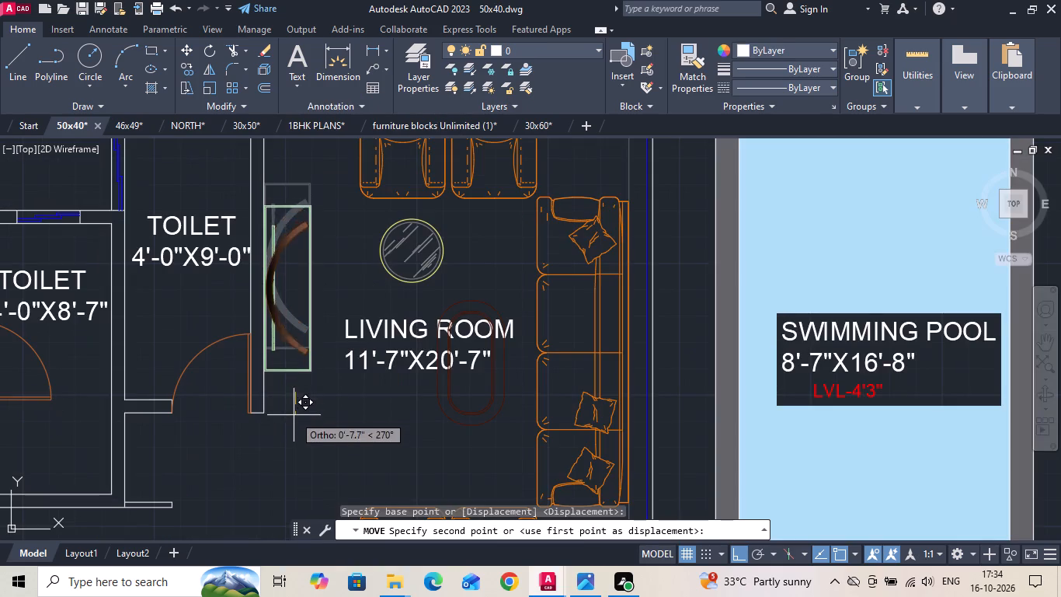
pyautogui.click(292, 457)
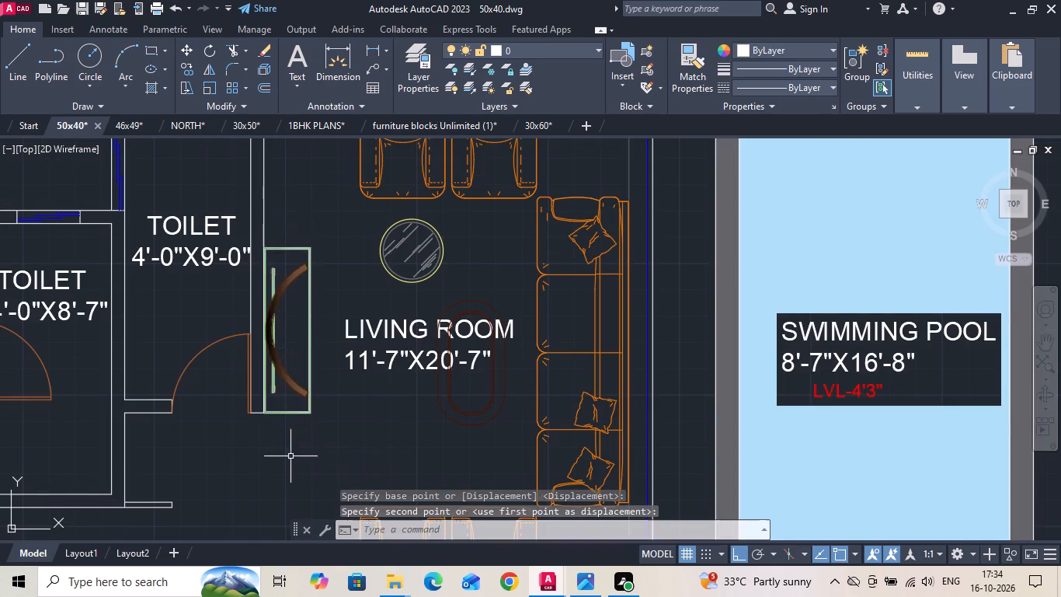
# Save the 50x40 drawing.
pyautogui.scroll(-1, 325, 257)
pyautogui.hotkey('ctrl', 's')
# Move the living room TV unit 2 inches straight up along the toilet wall.
pyautogui.scroll(-2, 325, 257)
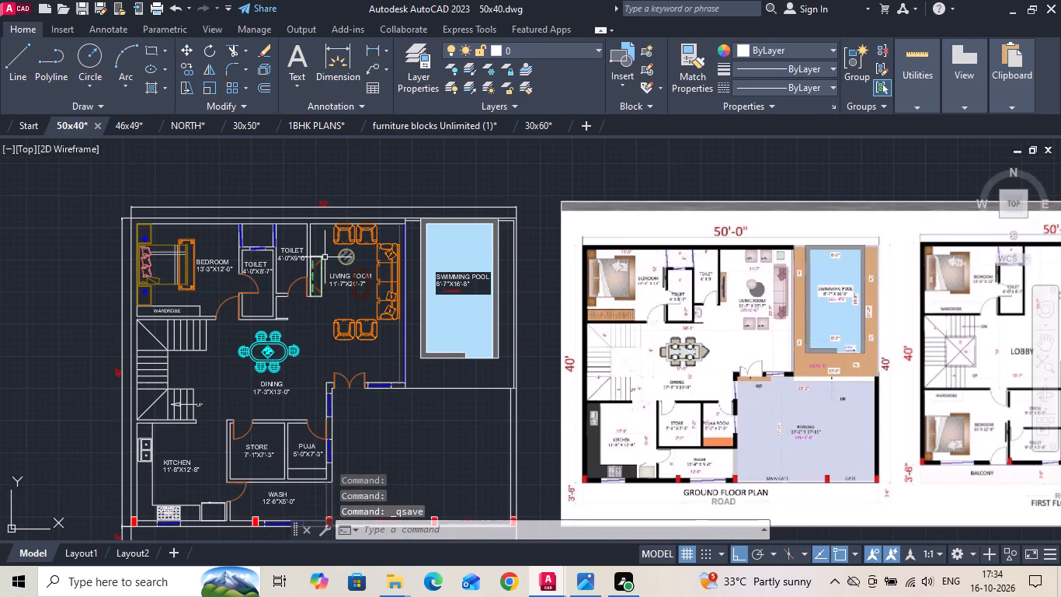
pyautogui.scroll(1, 325, 257)
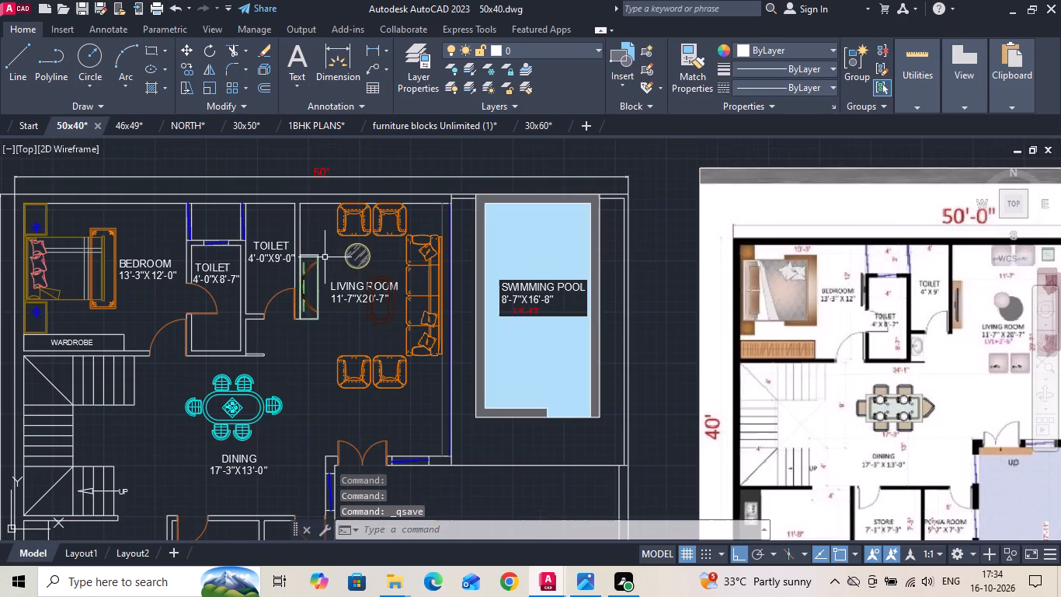
pyautogui.moveTo(325, 246); pyautogui.dragTo(316, 257)
pyautogui.click(307, 268)
pyautogui.rightClick(306, 268)
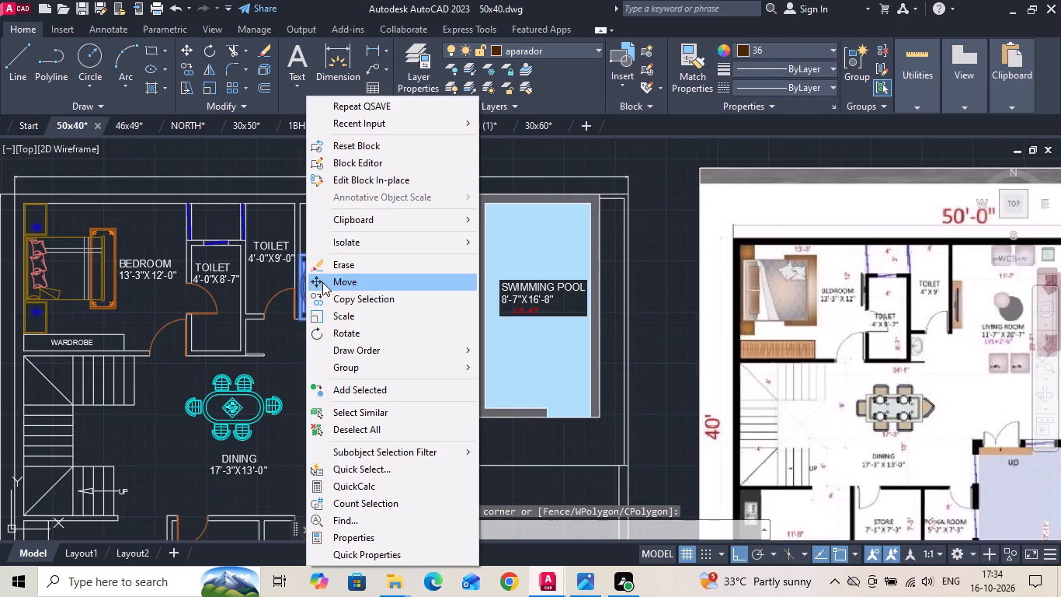
pyautogui.click(322, 282)
pyautogui.click(318, 393)
pyautogui.write('2')
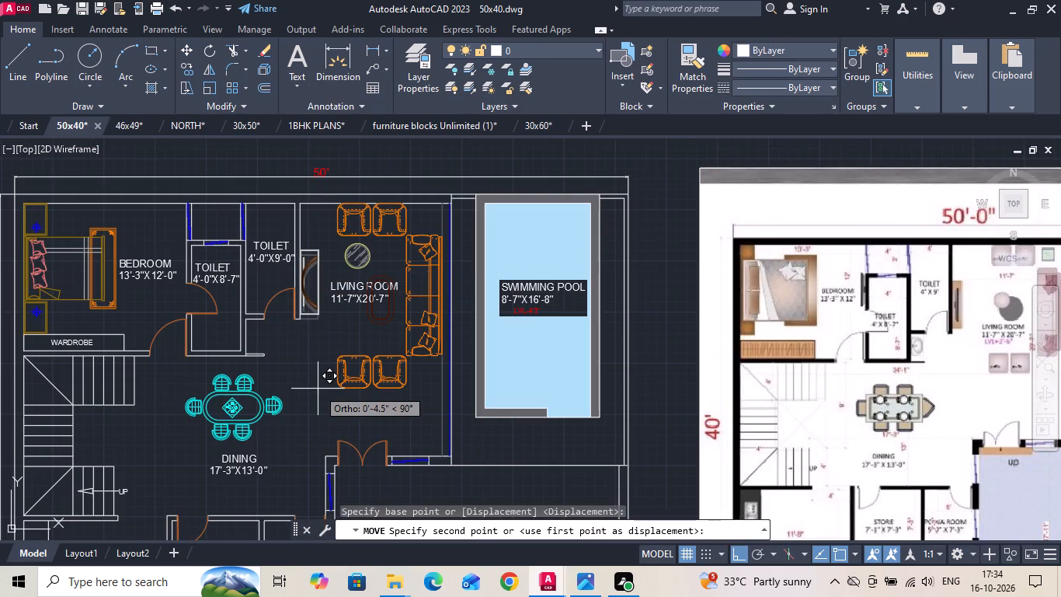
pyautogui.press('space')
# Save the 50x40 drawing with the repositioned TV unit.
pyautogui.hotkey('ctrl', 's')
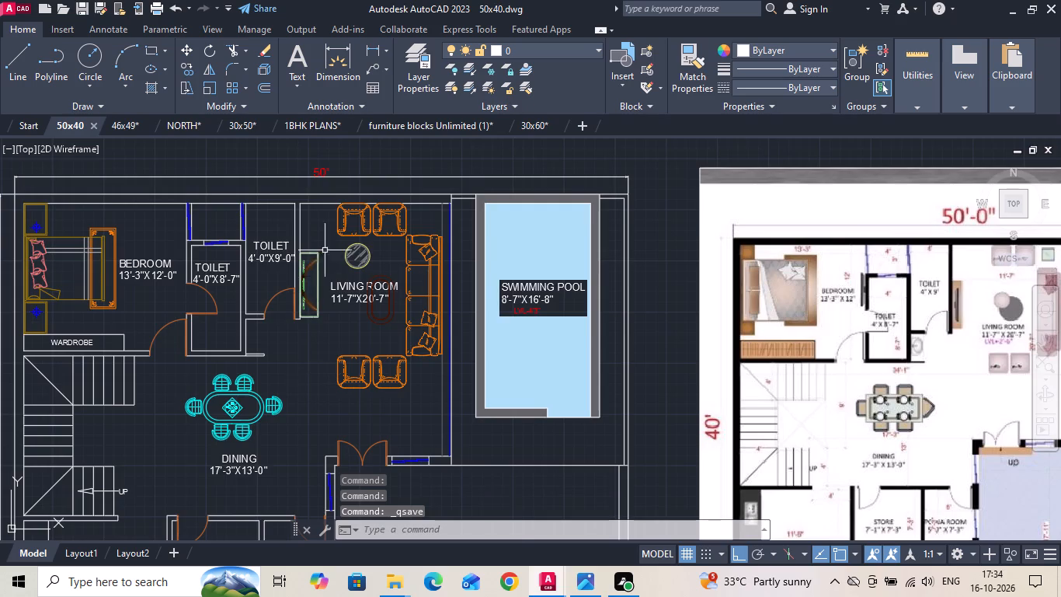
pyautogui.scroll(-1, 342, 217)
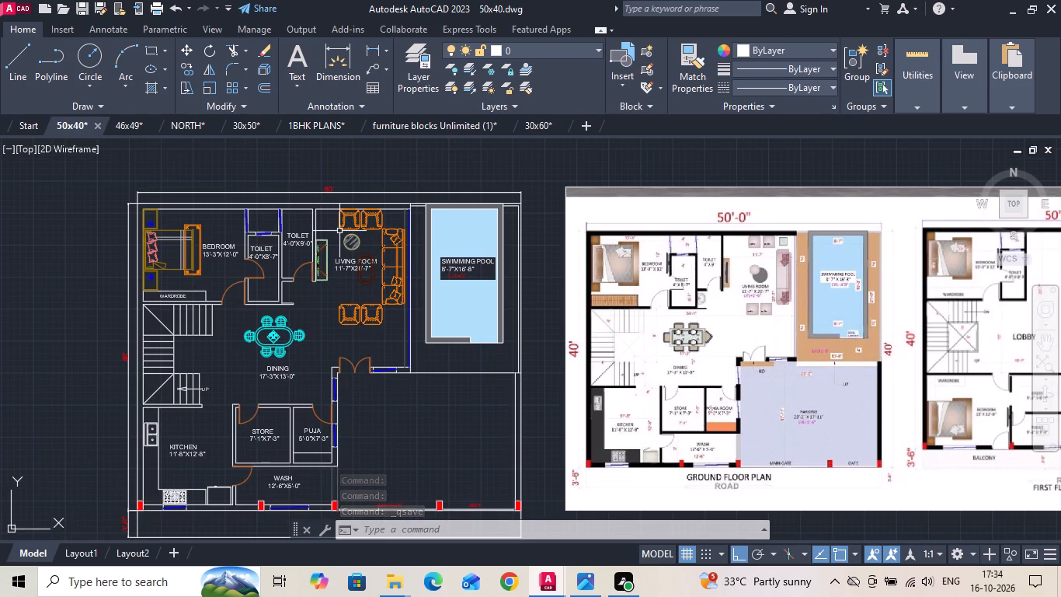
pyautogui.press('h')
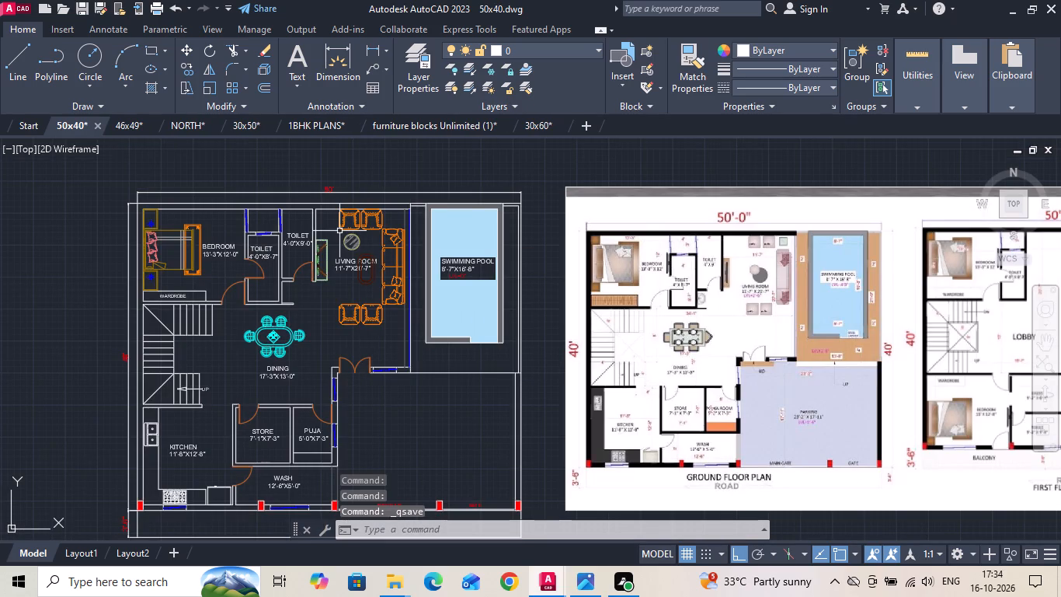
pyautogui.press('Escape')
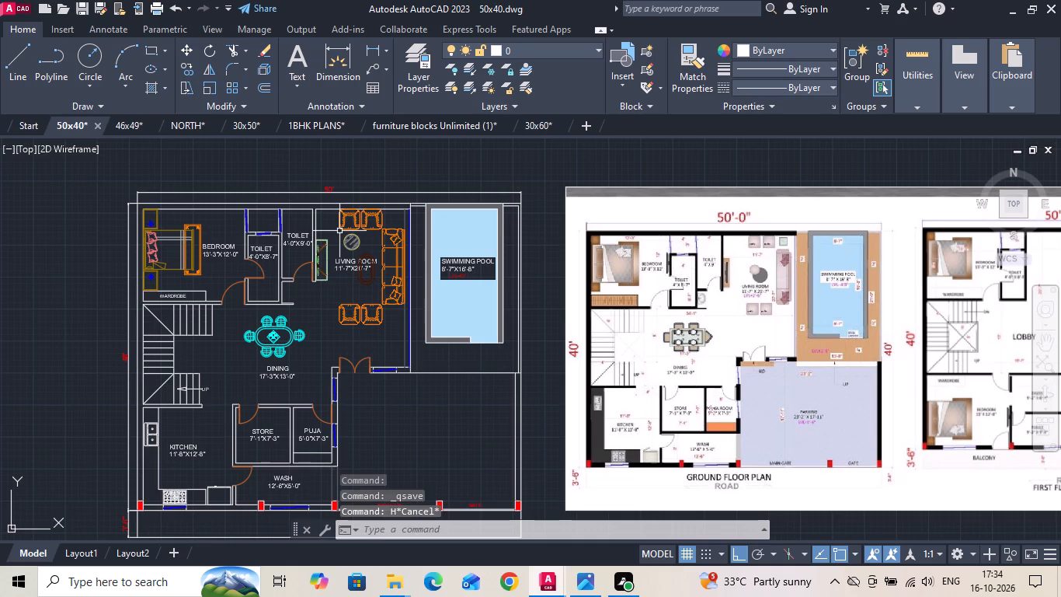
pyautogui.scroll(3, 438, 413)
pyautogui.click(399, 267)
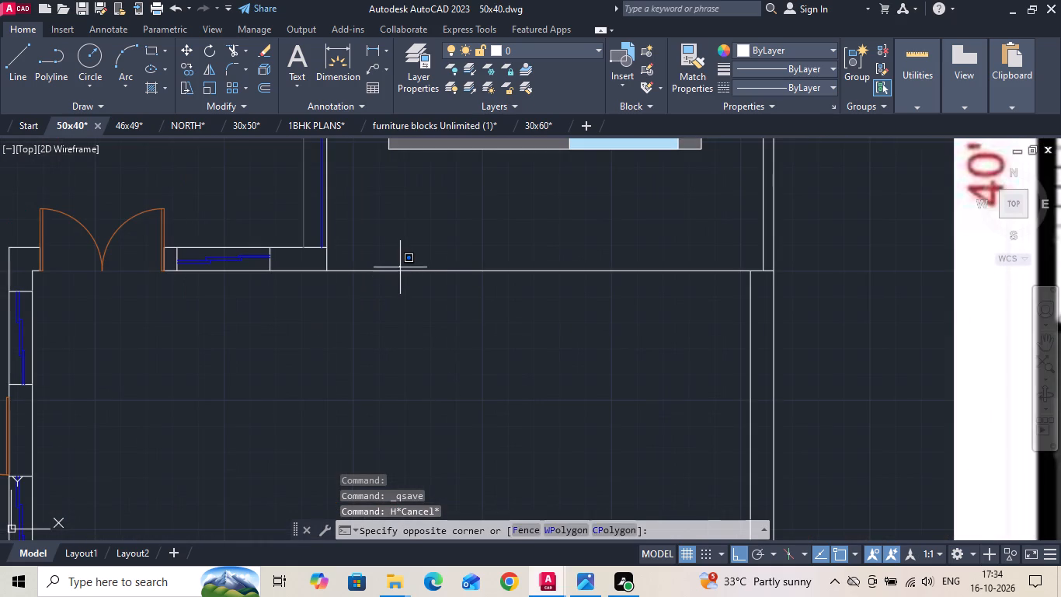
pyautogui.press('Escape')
# Offset the wall line between the pool area and the parking area 10 inches down into the parking area.
pyautogui.write('O')
pyautogui.press('space')
pyautogui.scroll(-2, 359, 286)
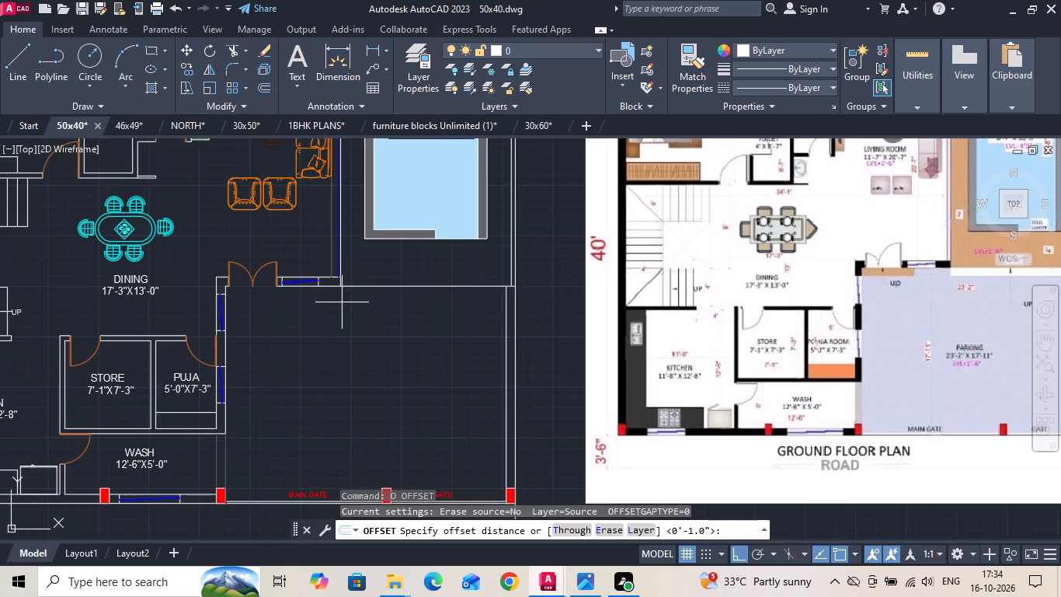
pyautogui.write('10')
pyautogui.press('space')
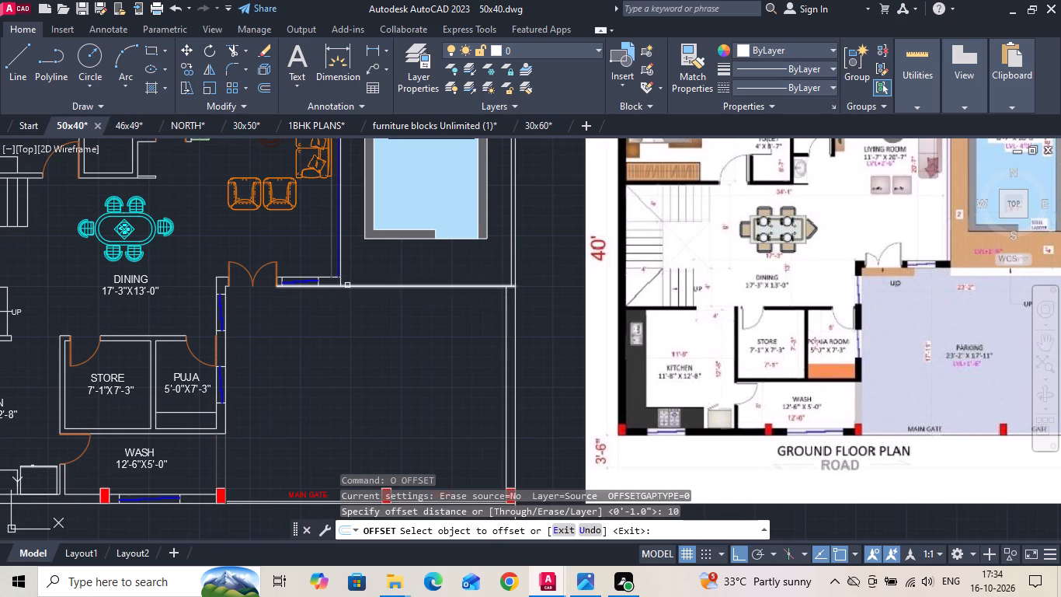
pyautogui.click(347, 285)
pyautogui.click(341, 322)
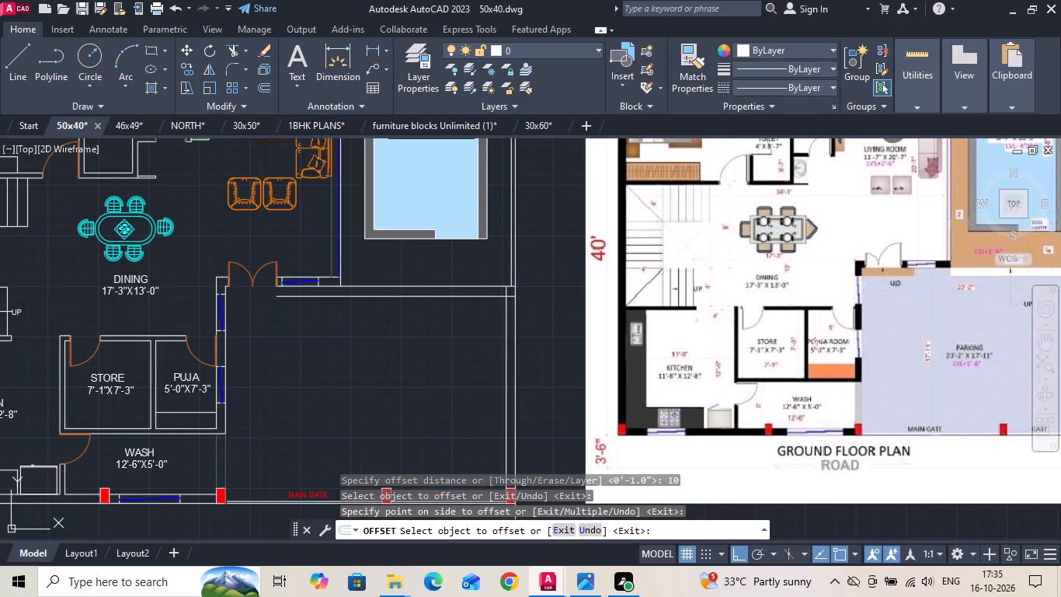
# Check the depth of the brown entrance step outside the double door on the reference ground floor plan.
pyautogui.scroll(2, 864, 286)
pyautogui.moveTo(860, 286); pyautogui.dragTo(521, 320, button='middle')
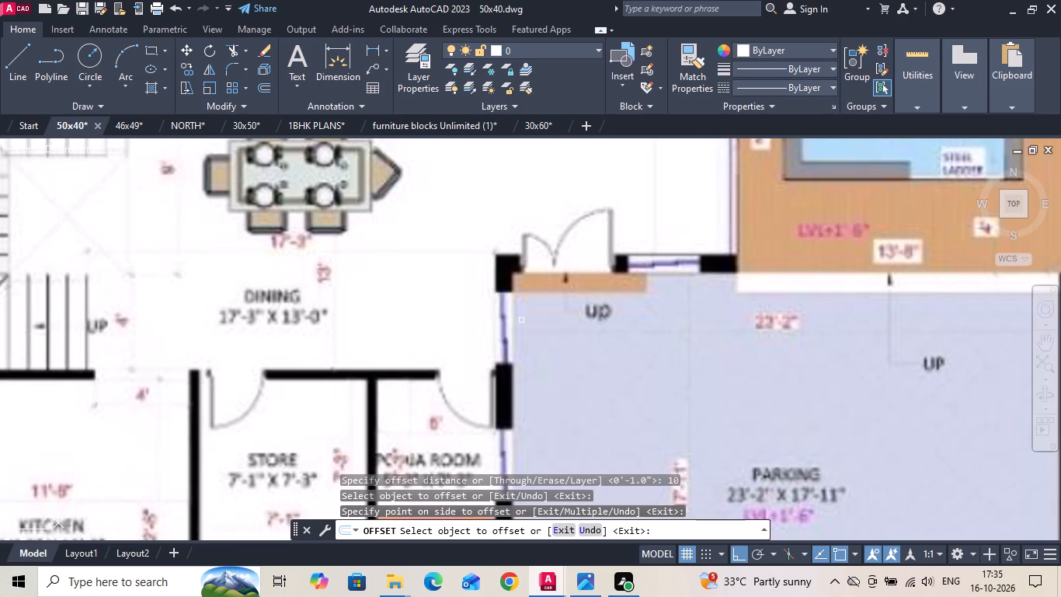
pyautogui.press('Escape')
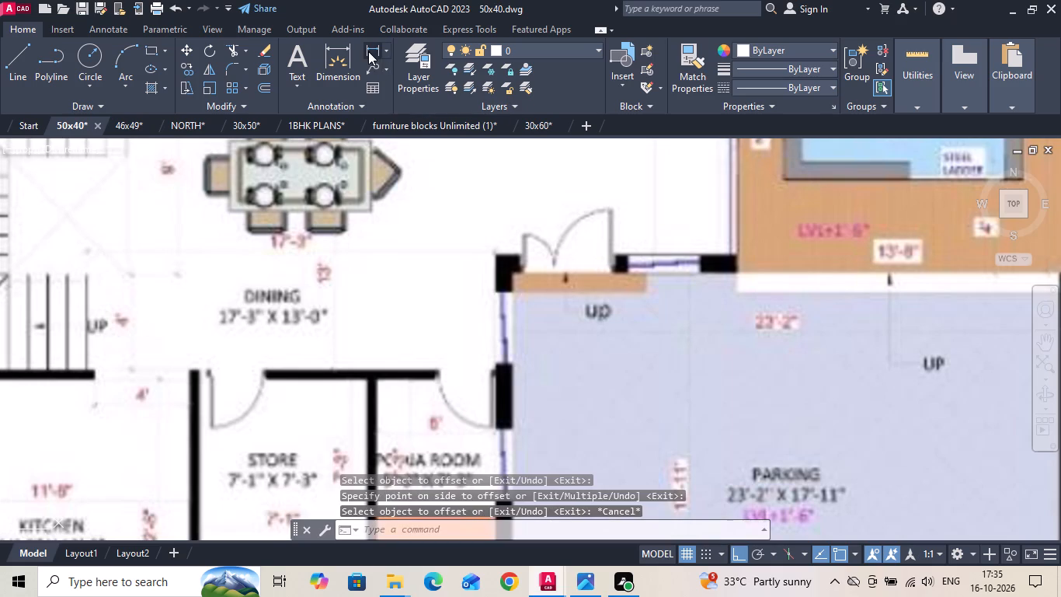
pyautogui.click(368, 48)
pyautogui.scroll(2, 643, 288)
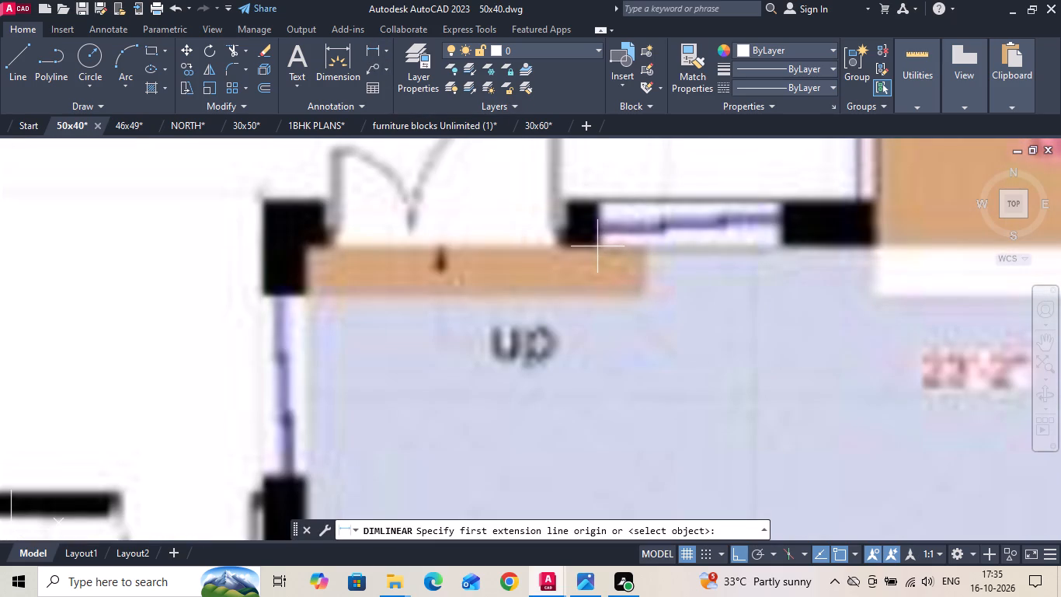
pyautogui.click(597, 246)
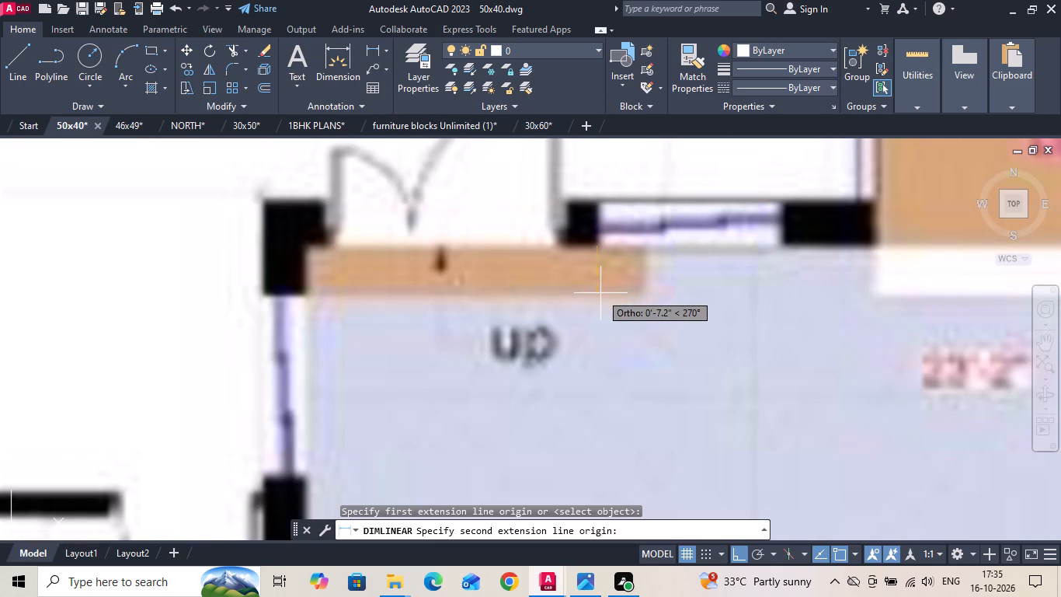
pyautogui.press('Escape')
# Move the offset step line 2 inches straight down, away from the wall.
pyautogui.scroll(-3, 690, 293)
pyautogui.scroll(-2, 564, 309)
pyautogui.moveTo(338, 322); pyautogui.dragTo(512, 317, button='middle')
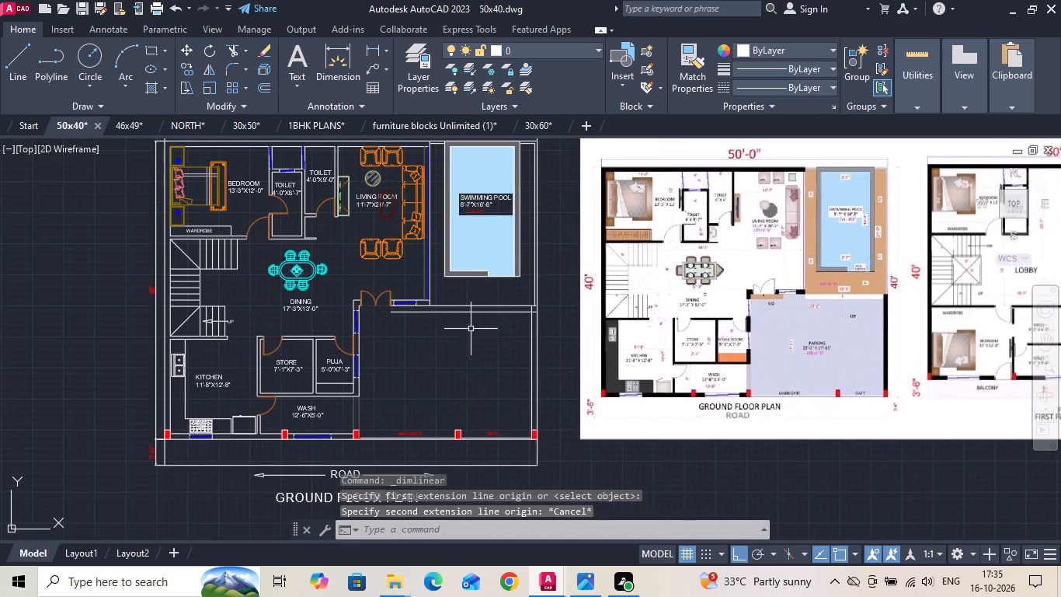
pyautogui.scroll(3, 395, 311)
pyautogui.moveTo(430, 326); pyautogui.dragTo(423, 337)
pyautogui.click(418, 340)
pyautogui.rightClick(418, 340)
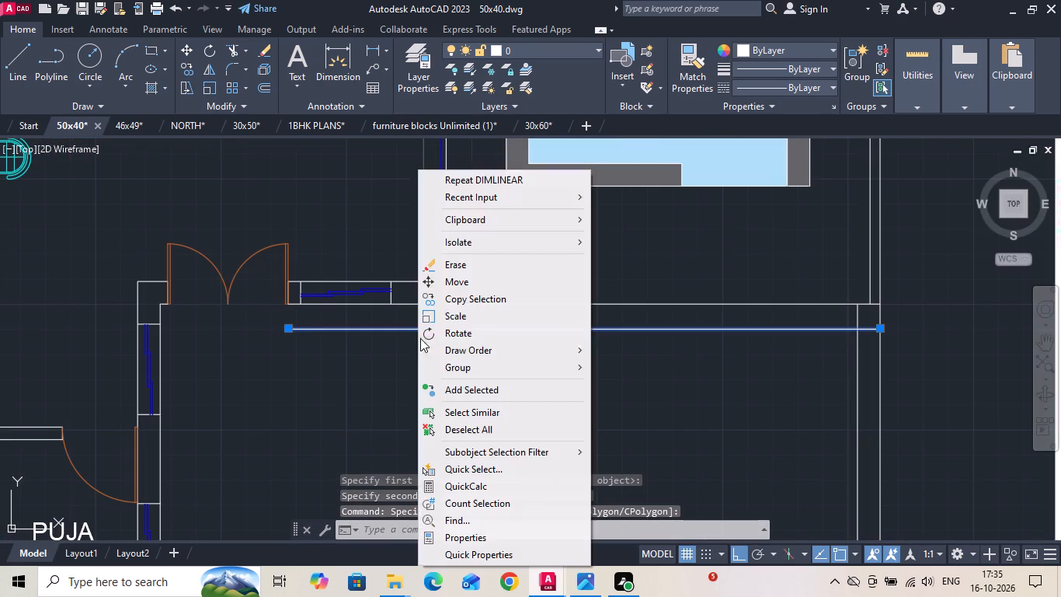
pyautogui.click(448, 281)
pyautogui.moveTo(440, 396); pyautogui.dragTo(436, 418)
pyautogui.press('2')
pyautogui.press('space')
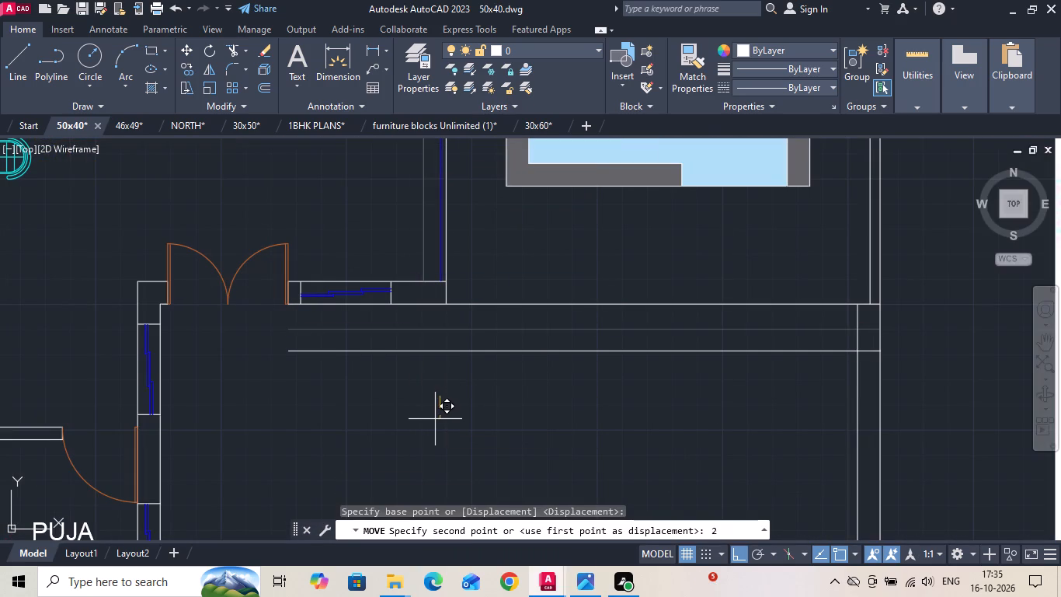
# Extend the step line past the double door to the dining-side wall of the parking area.
pyautogui.scroll(-3, 428, 410)
pyautogui.write('EX')
pyautogui.press('space')
pyautogui.scroll(2, 397, 392)
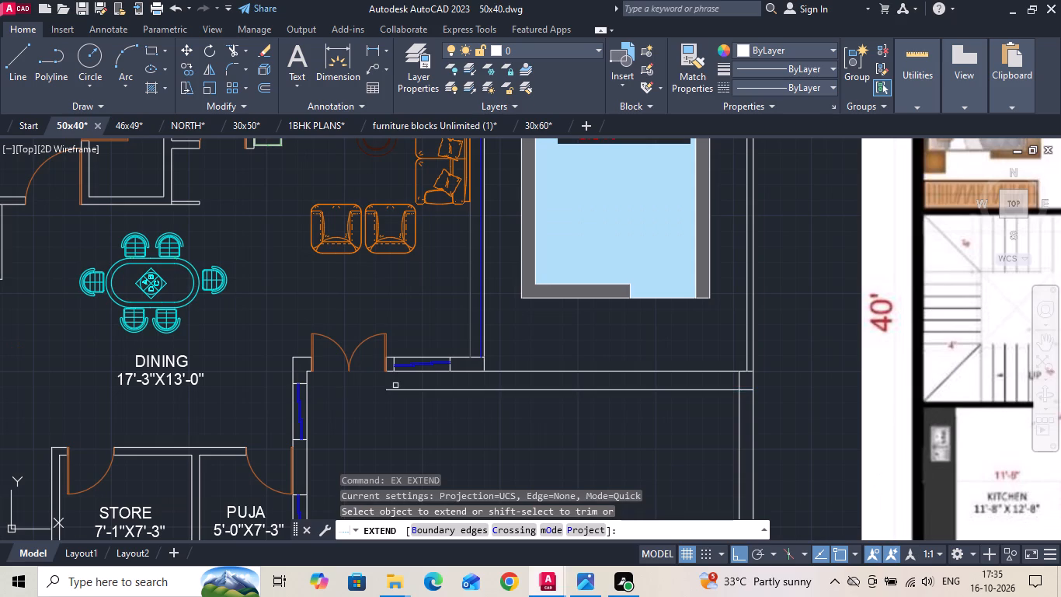
pyautogui.click(395, 389)
pyautogui.scroll(-1, 335, 415)
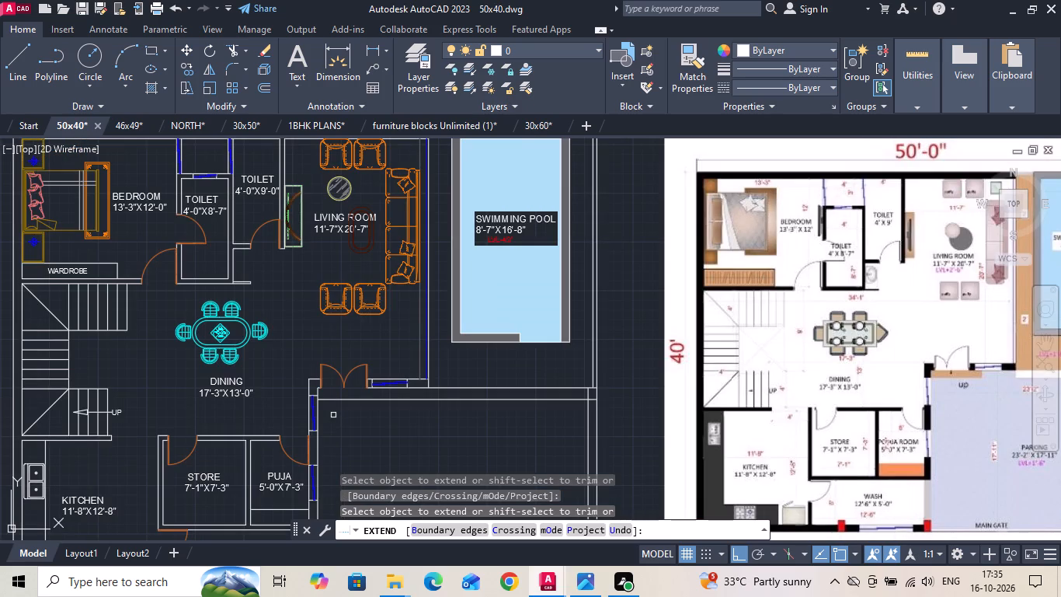
pyautogui.scroll(3, 333, 415)
pyautogui.press('Escape')
# Draw a vertical line from the middle of the window beside the double door down past the step line.
pyautogui.press('l')
pyautogui.press('space')
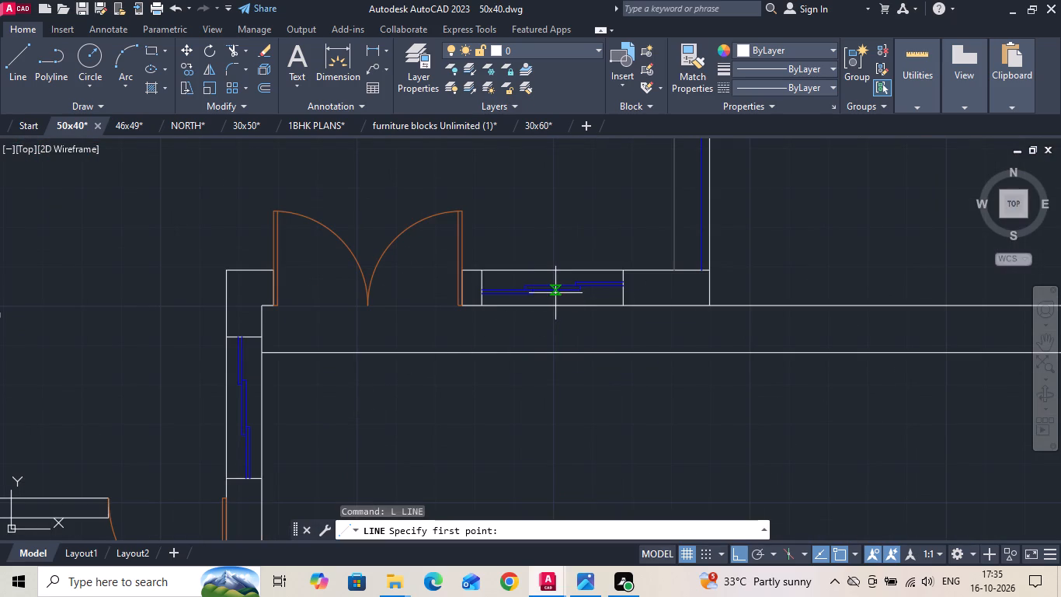
pyautogui.moveTo(554, 292); pyautogui.dragTo(554, 302)
pyautogui.click(549, 411)
pyautogui.press('Escape')
# Trim both overhanging ends of the vertical line and the step line beyond it to close the entrance step.
pyautogui.press('t')
pyautogui.press('r')
pyautogui.press('space')
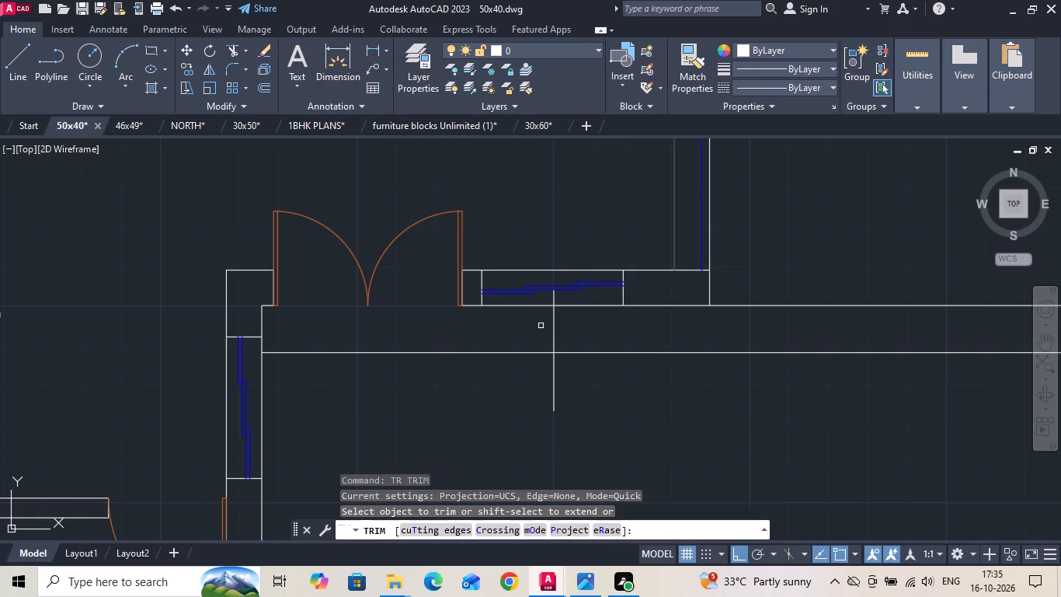
pyautogui.click(552, 300)
pyautogui.moveTo(589, 351); pyautogui.dragTo(549, 410)
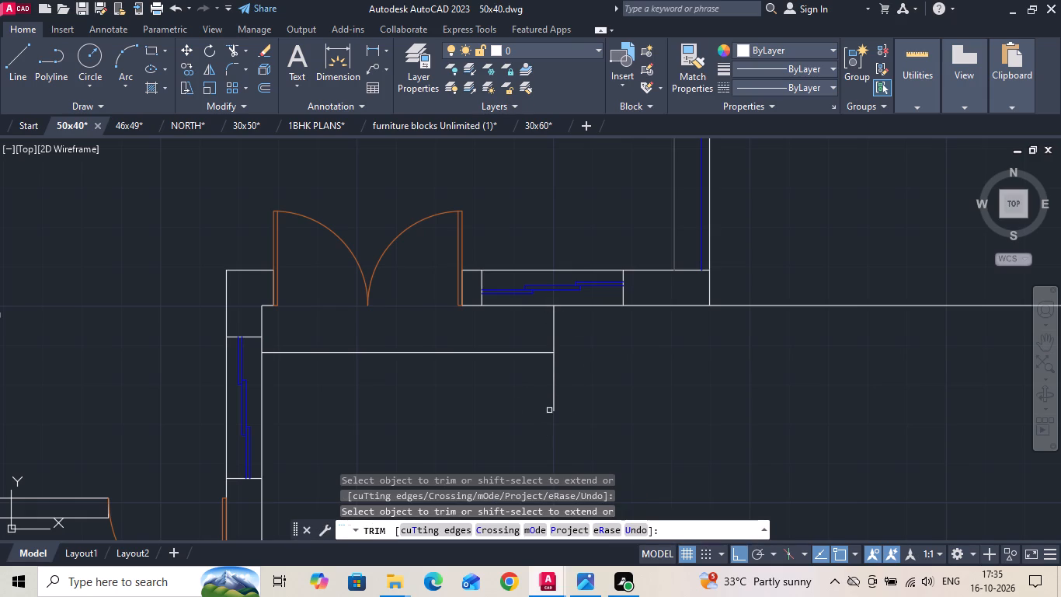
pyautogui.moveTo(549, 410); pyautogui.dragTo(544, 411)
pyautogui.click(552, 382)
pyautogui.scroll(-3, 405, 386)
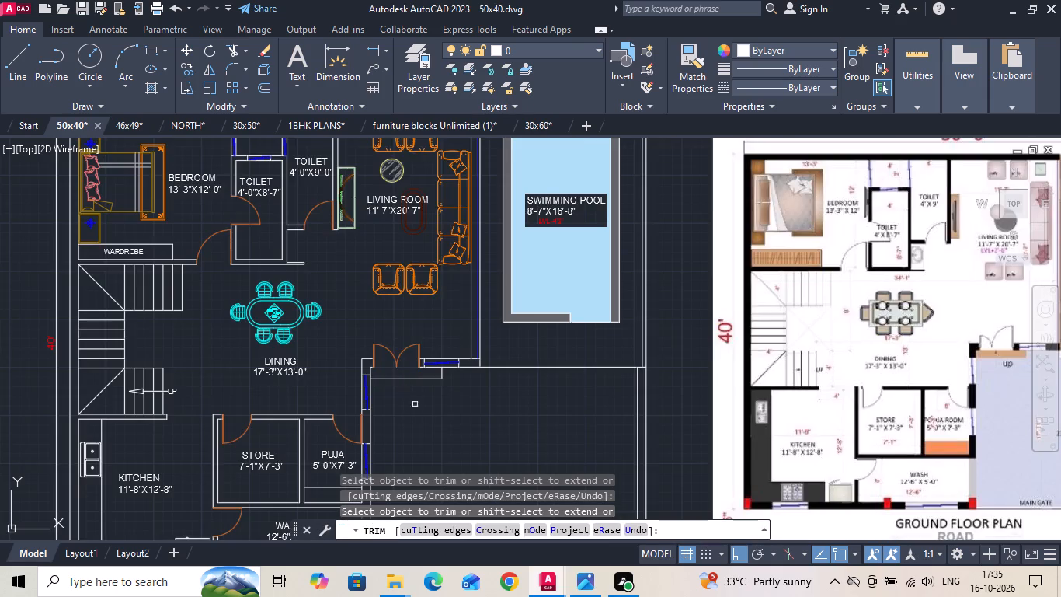
pyautogui.scroll(-2, 433, 413)
pyautogui.press('Escape')
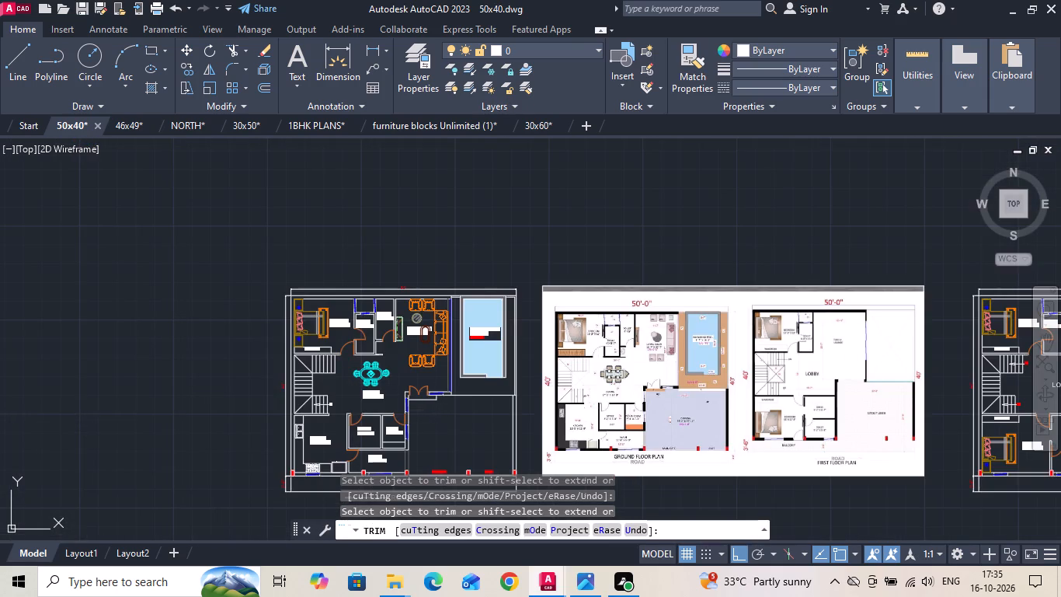
# Extend the entrance step line past its end line to the outer wall on the far side of the parking area.
pyautogui.scroll(2, 441, 398)
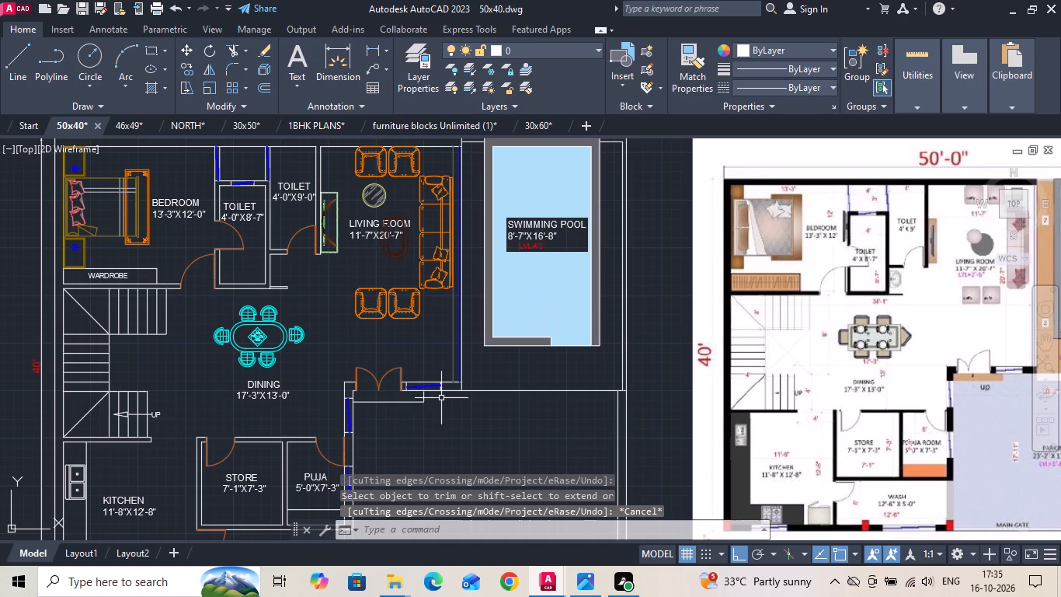
pyautogui.write('EX')
pyautogui.press('space')
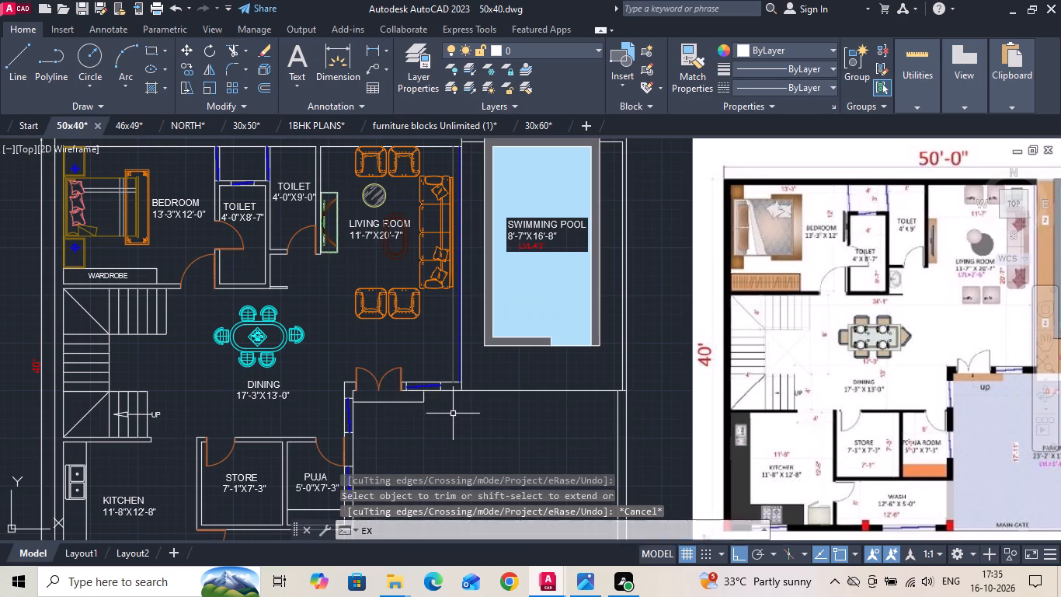
pyautogui.click(416, 401)
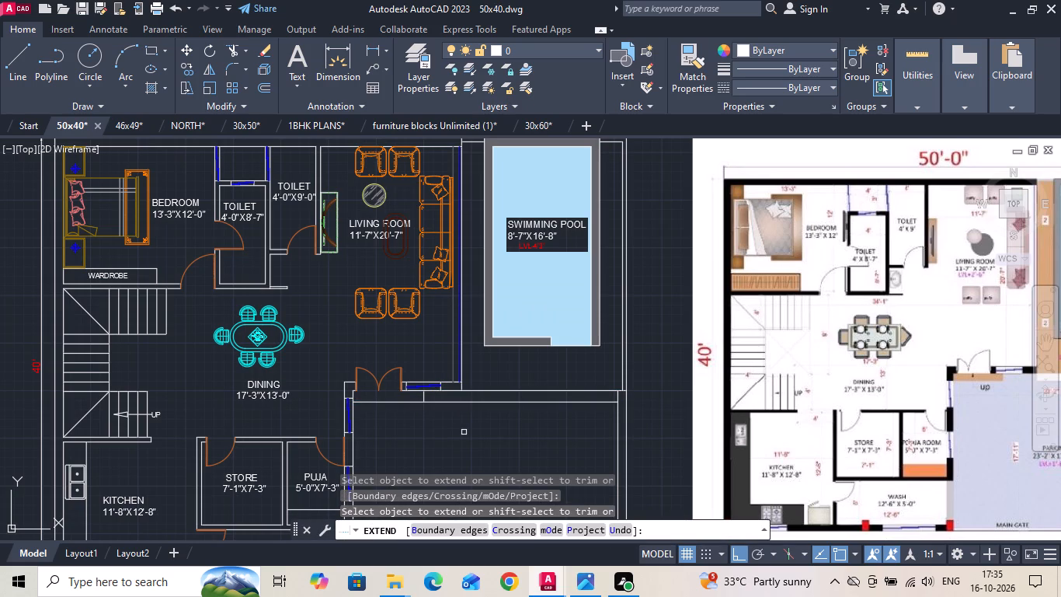
pyautogui.moveTo(464, 434); pyautogui.dragTo(362, 445, button='middle')
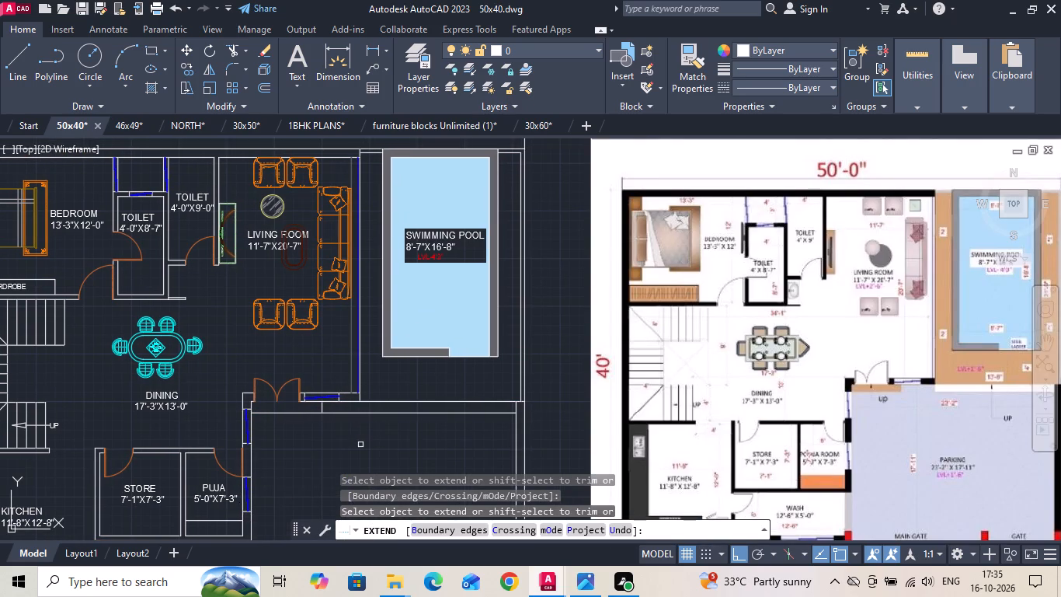
pyautogui.press('Escape')
# Extend the living room's pool-side wall line down to the step line and trim the step line between it and the entrance step.
pyautogui.write('EX')
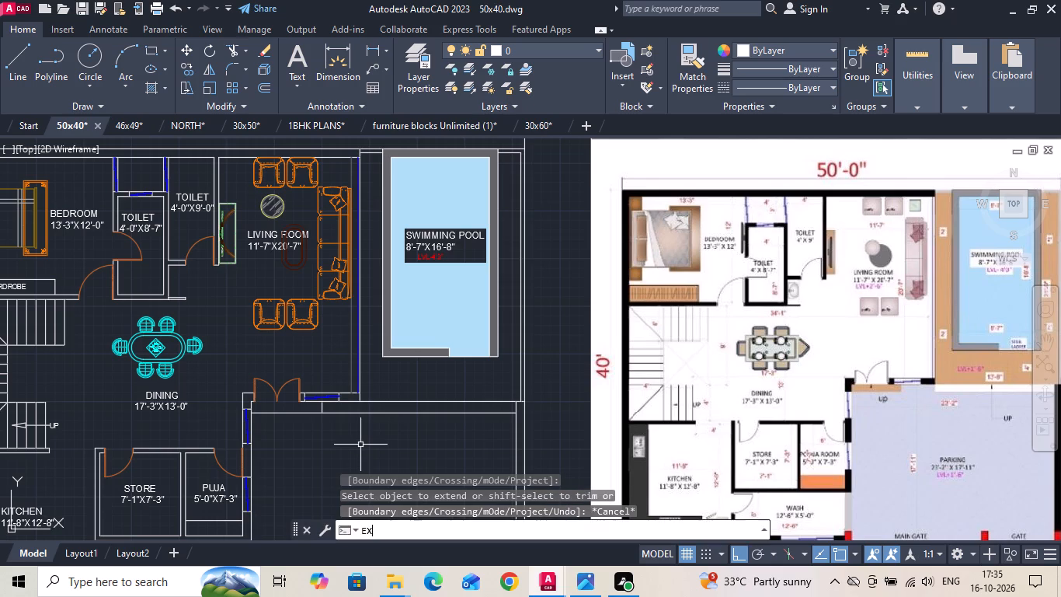
pyautogui.press('space')
pyautogui.click(359, 398)
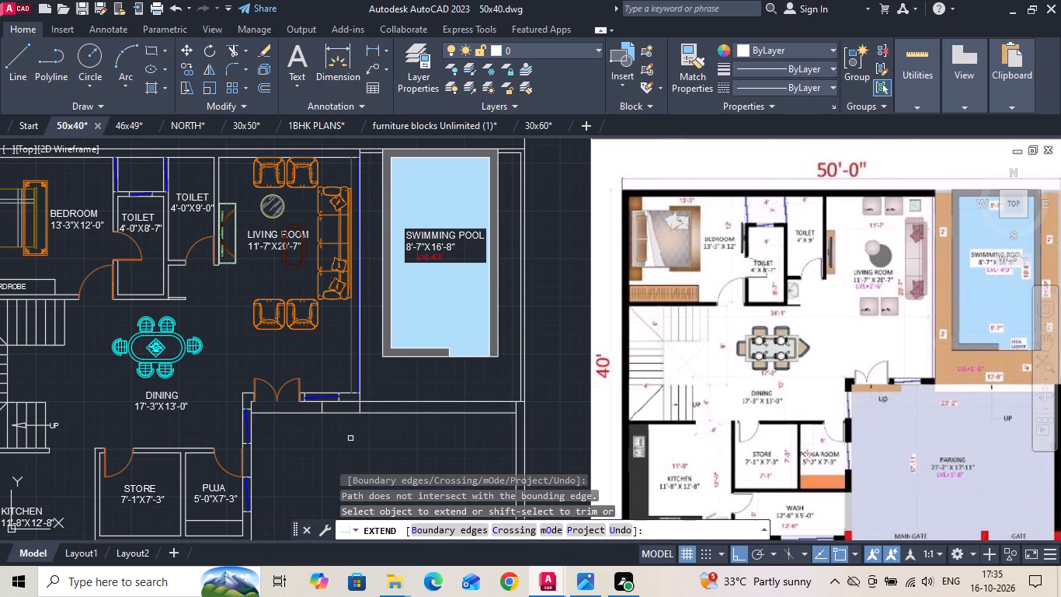
pyautogui.press('Escape')
pyautogui.write('TR')
pyautogui.press('space')
pyautogui.click(346, 414)
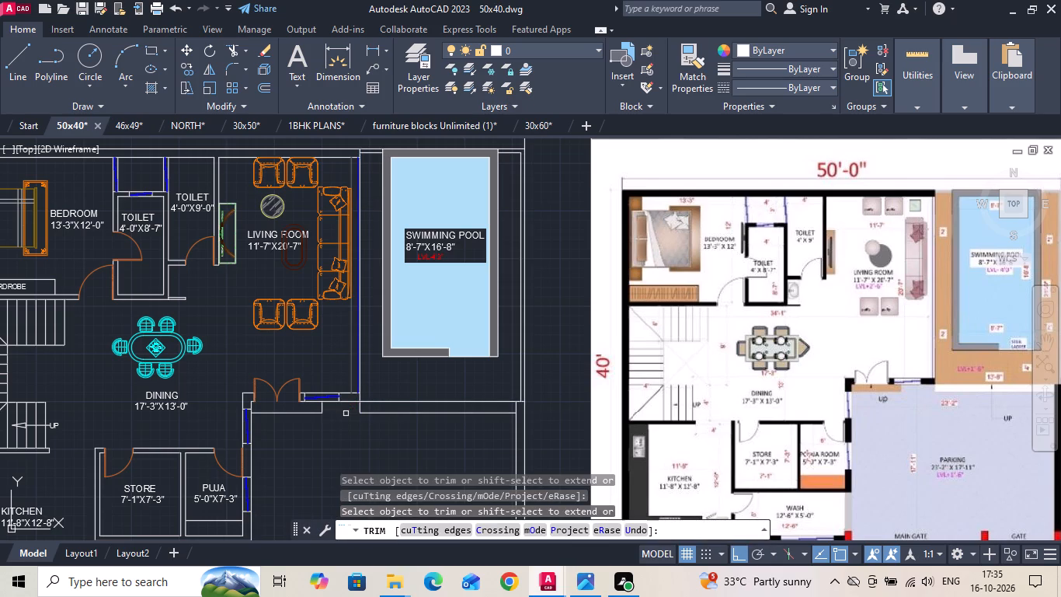
pyautogui.press('Escape')
# Move the entrance step's vertical end line horizontally toward the double door, keeping it below the window.
pyautogui.scroll(3, 304, 426)
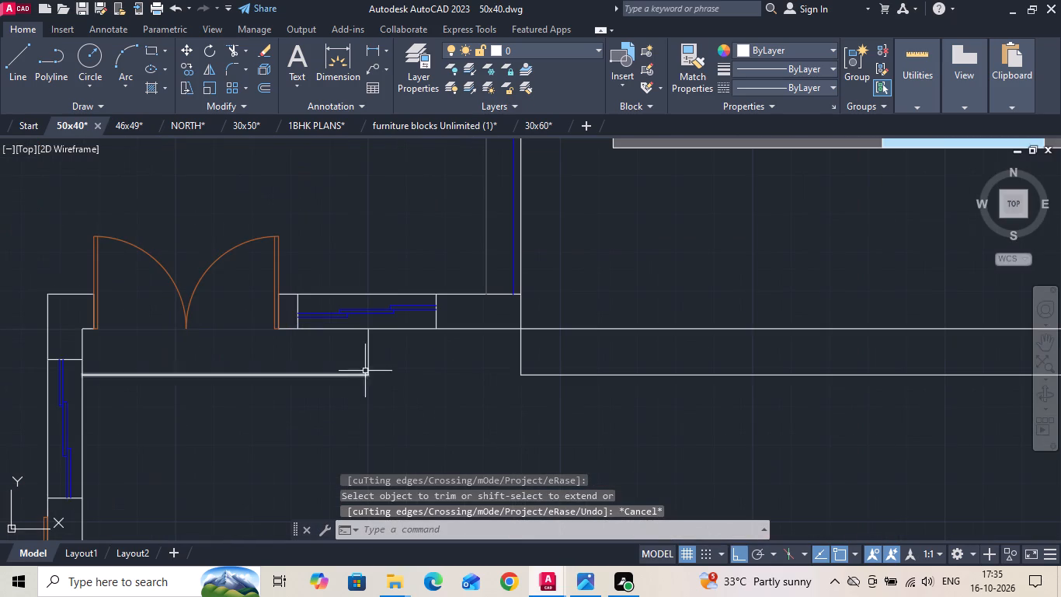
pyautogui.click(381, 353)
pyautogui.click(339, 352)
pyautogui.rightClick(339, 352)
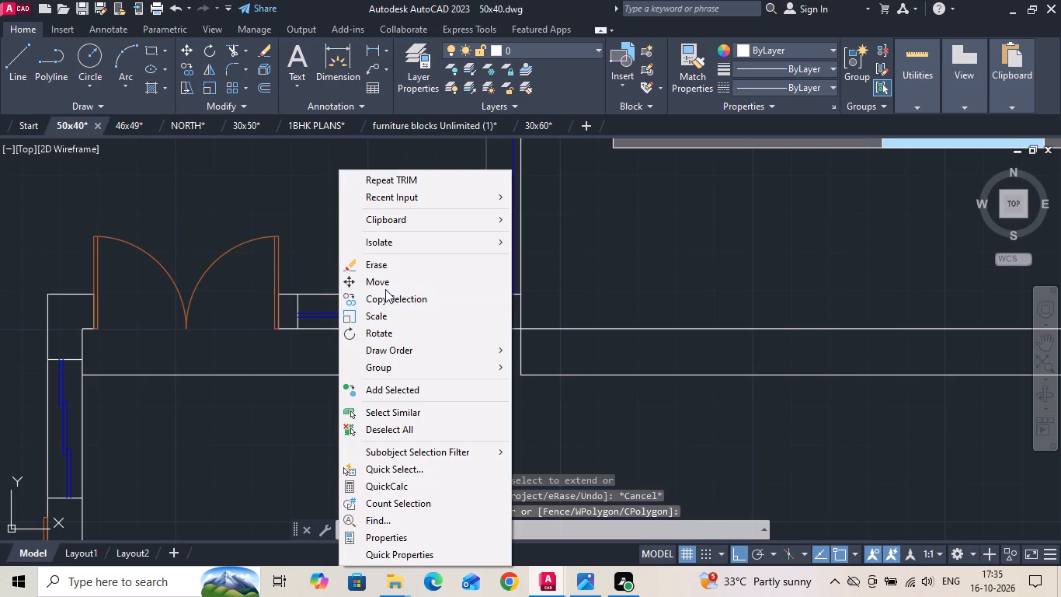
pyautogui.click(385, 289)
pyautogui.scroll(2, 364, 317)
pyautogui.click(370, 344)
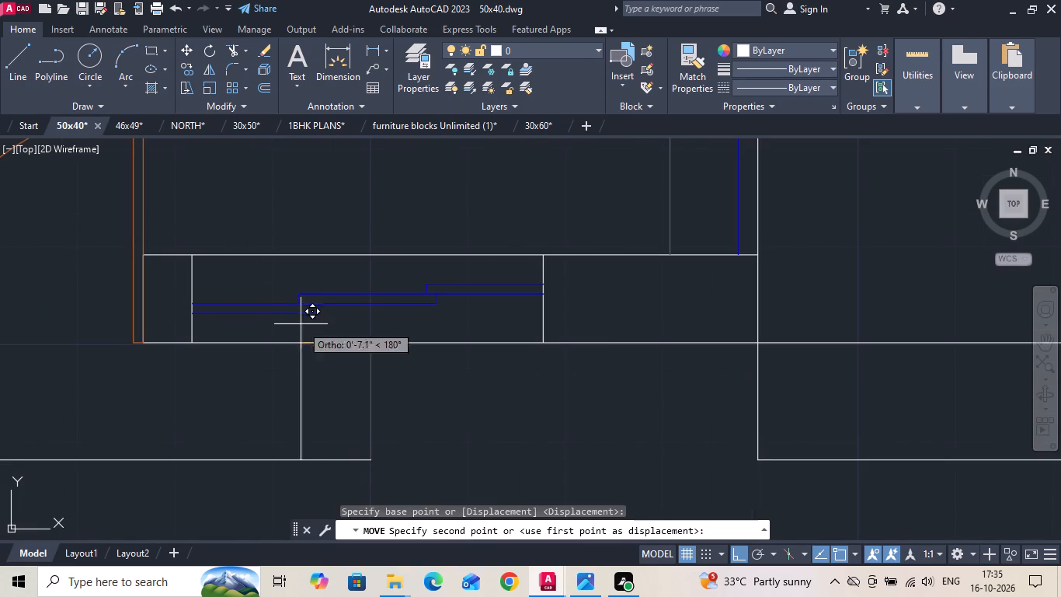
pyautogui.click(308, 343)
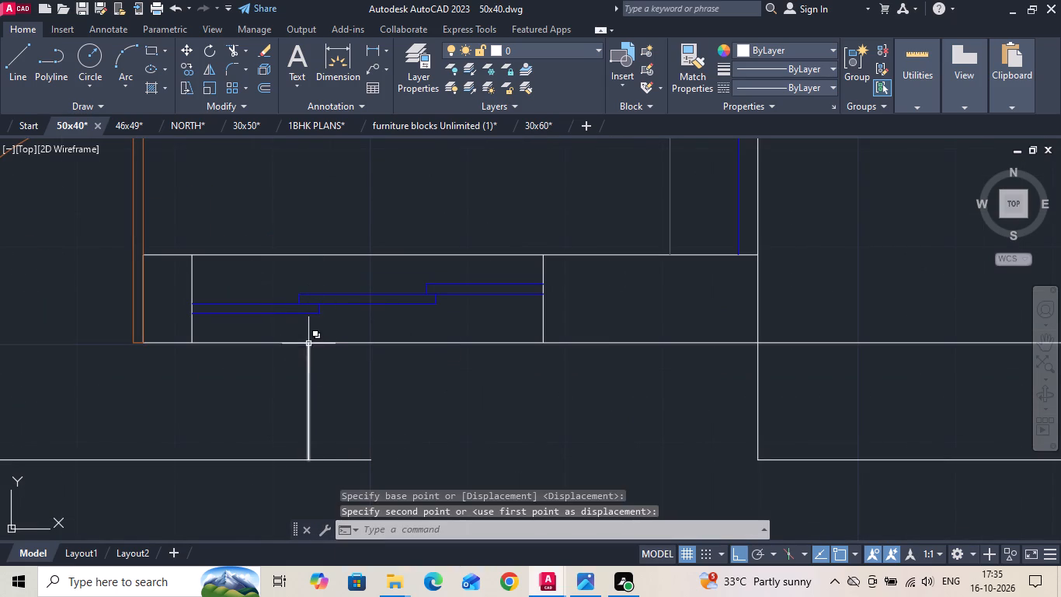
# Trim the entrance step's long edge where it overhangs the relocated end line.
pyautogui.write('TR')
pyautogui.moveTo(377, 417); pyautogui.dragTo(353, 480)
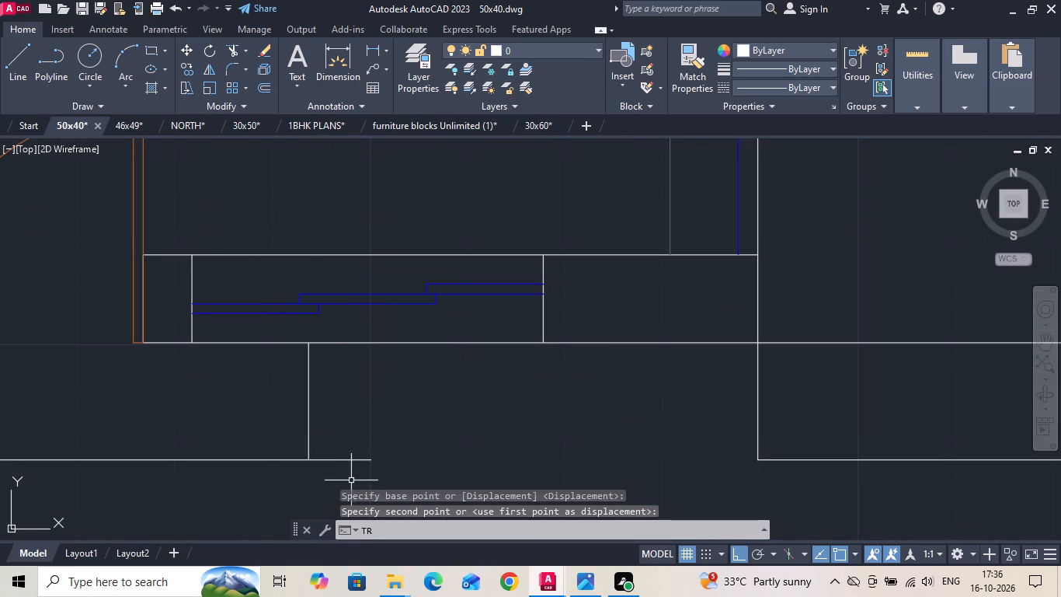
pyautogui.press('space')
pyautogui.press('space')
pyautogui.moveTo(348, 466); pyautogui.dragTo(348, 431)
pyautogui.click(348, 428)
pyautogui.press('Escape')
pyautogui.scroll(-1, 450, 417)
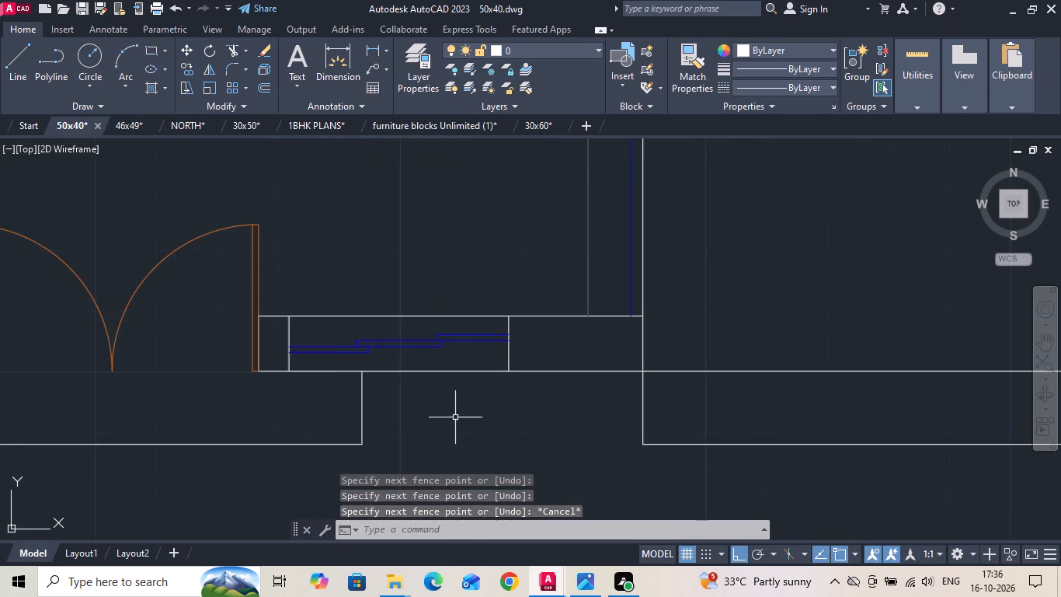
pyautogui.press('Escape')
# Offset the window's jamb line nearest the double door by 12" into the window as a guide for the entrance step.
pyautogui.scroll(2, 338, 351)
pyautogui.write('O')
pyautogui.press('space')
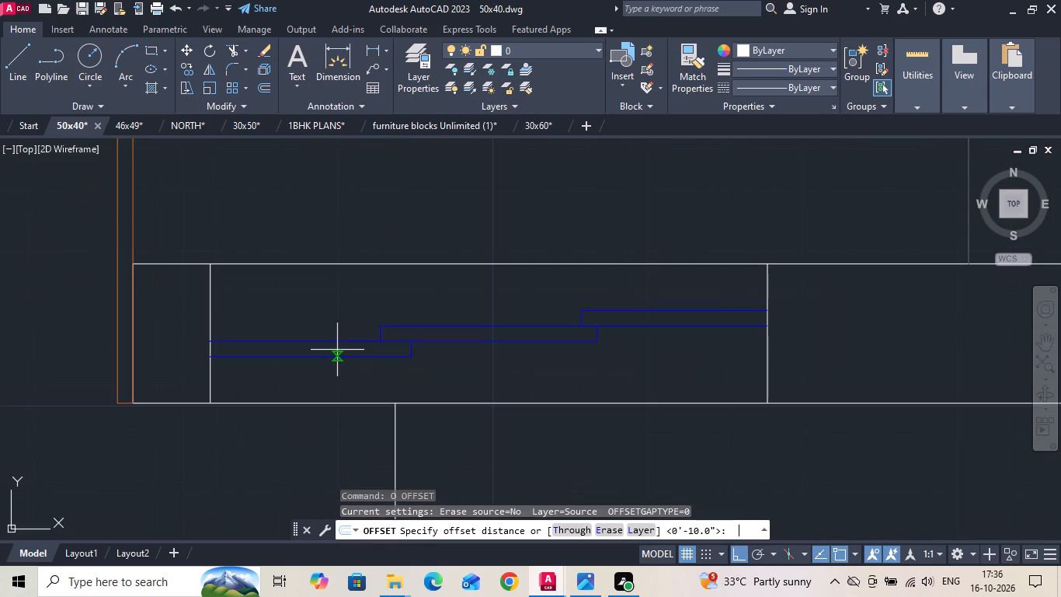
pyautogui.write('12')
pyautogui.press('space')
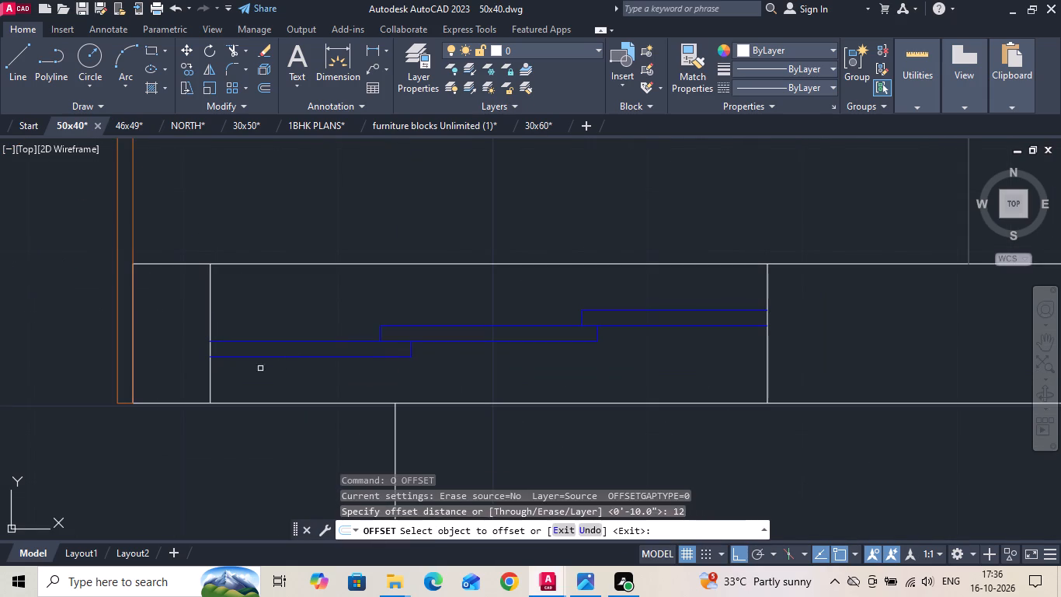
pyautogui.moveTo(209, 383); pyautogui.dragTo(221, 384)
pyautogui.click(346, 384)
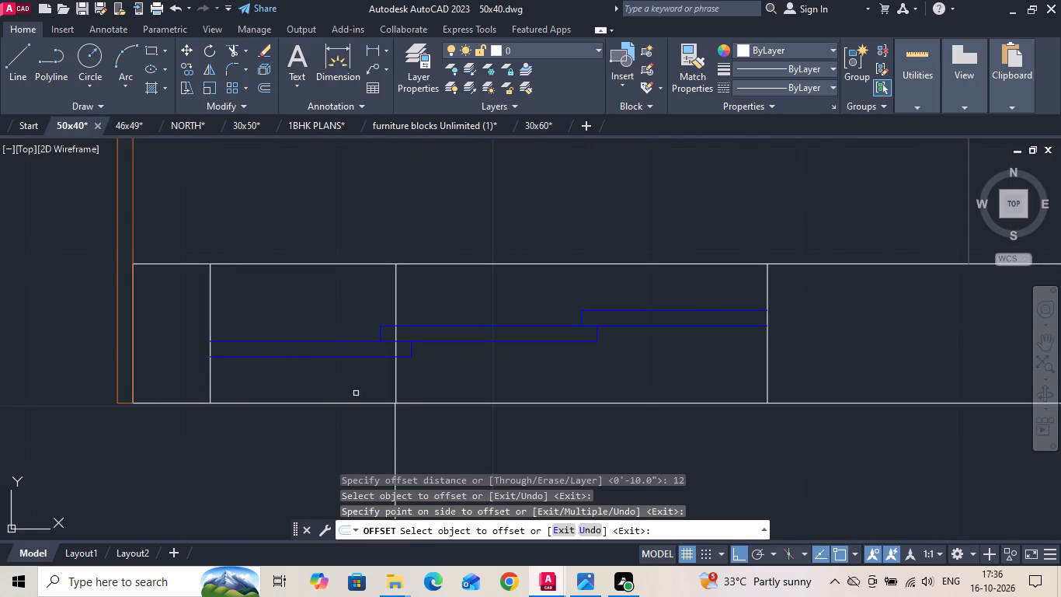
pyautogui.scroll(2, 398, 449)
pyautogui.press('Escape')
# Move the entrance step's vertical end line from its upper endpoint to the lower end of the offset guide line.
pyautogui.scroll(2, 388, 354)
pyautogui.moveTo(409, 333); pyautogui.dragTo(339, 350)
pyautogui.click(338, 350)
pyautogui.rightClick(336, 350)
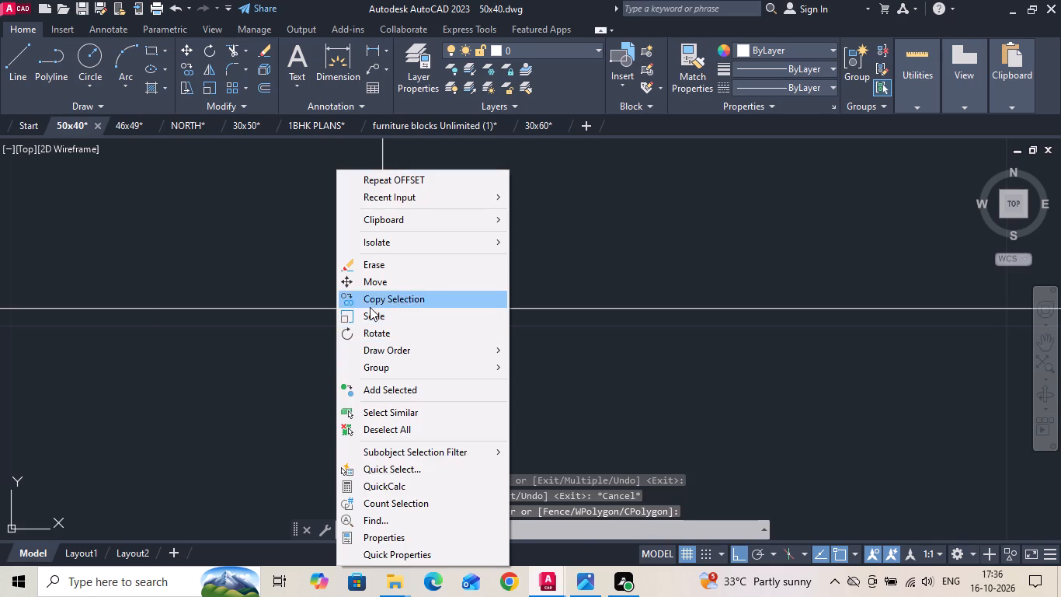
pyautogui.click(379, 283)
pyautogui.scroll(2, 374, 318)
pyautogui.click(377, 294)
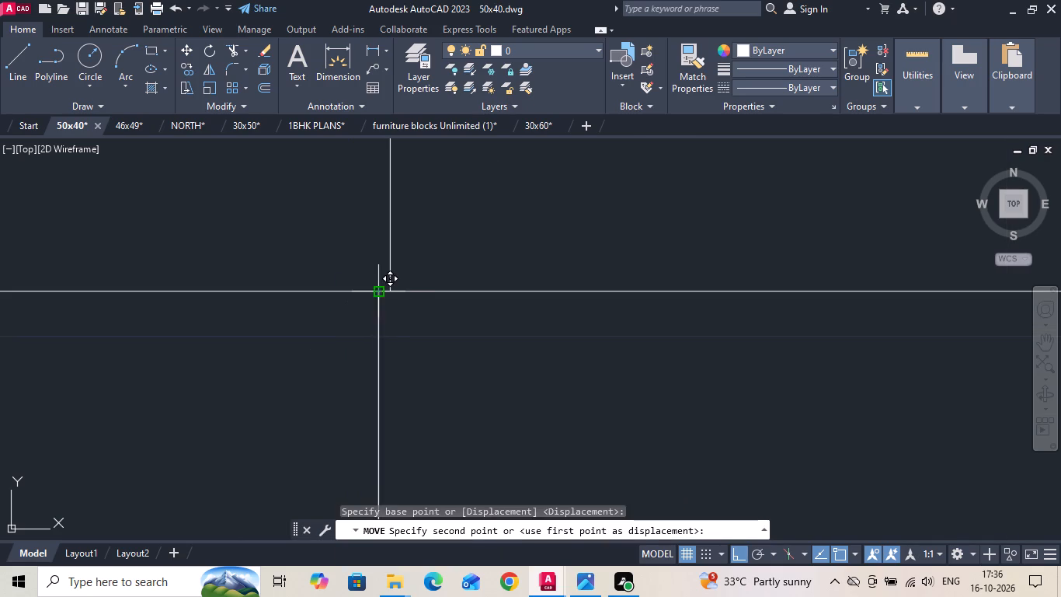
pyautogui.click(388, 291)
pyautogui.press('Escape')
# Delete the vertical guide line inside the window opening.
pyautogui.moveTo(415, 243); pyautogui.dragTo(299, 243)
pyautogui.click(294, 243)
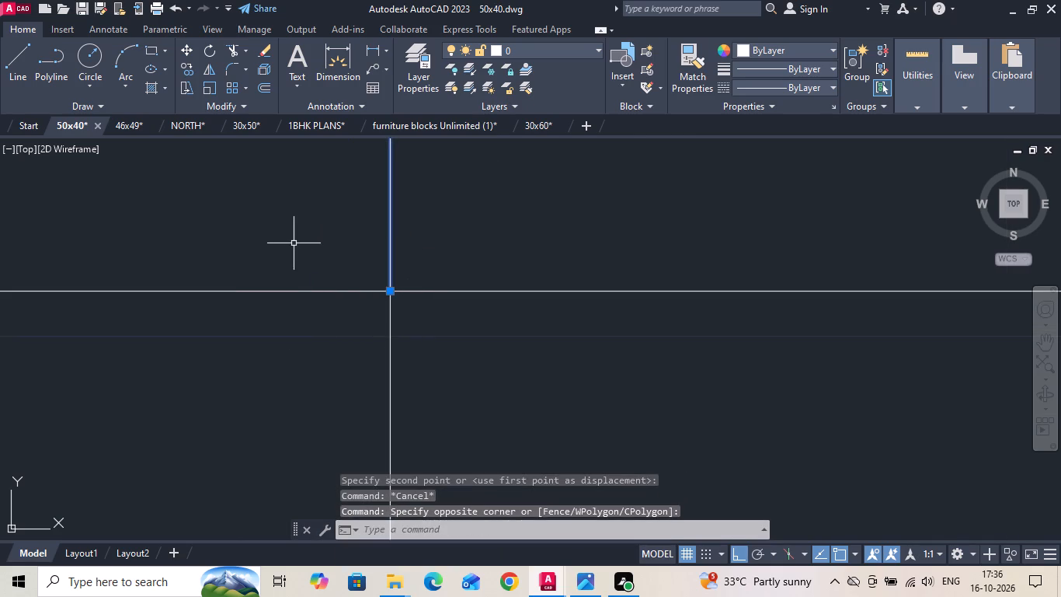
pyautogui.press('Delete')
# Fillet the entrance step's end line and long edge with zero radius to form a closed corner.
pyautogui.press('f')
pyautogui.press('space')
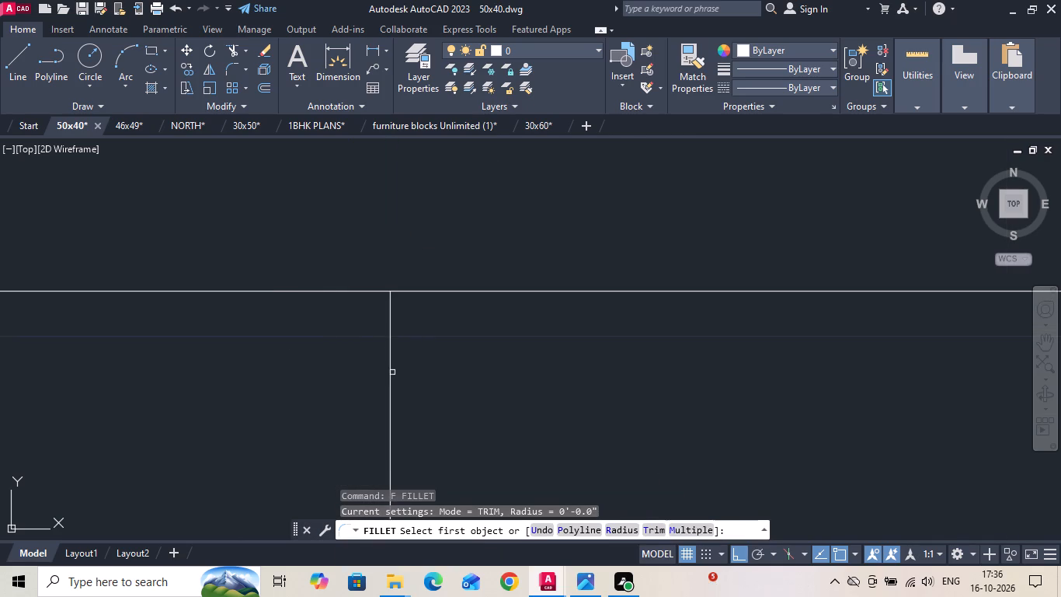
pyautogui.click(389, 372)
pyautogui.scroll(-5, 440, 317)
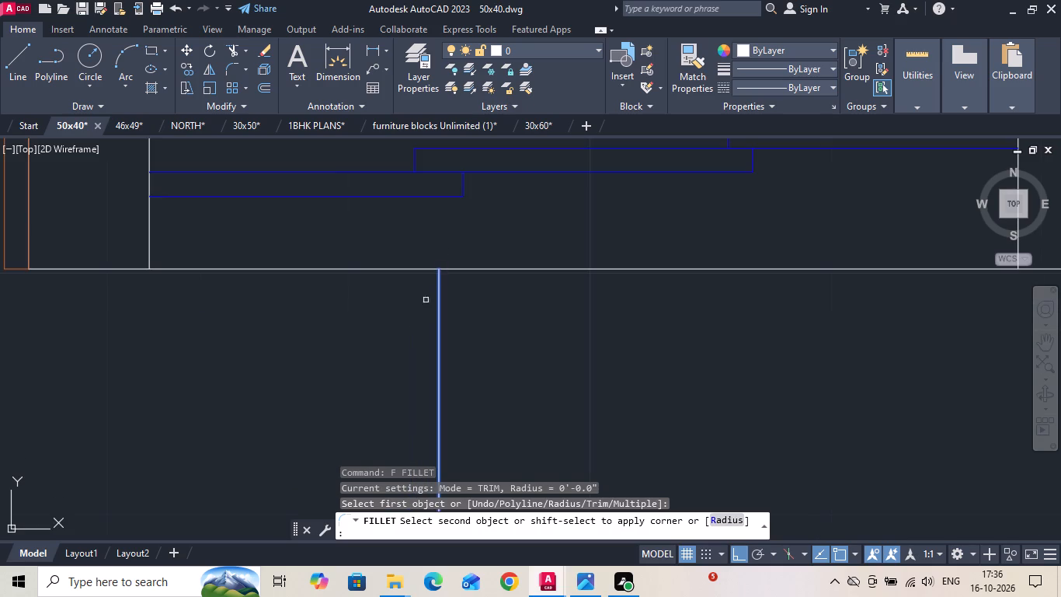
pyautogui.scroll(-2, 421, 279)
pyautogui.click(392, 390)
pyautogui.press('Escape')
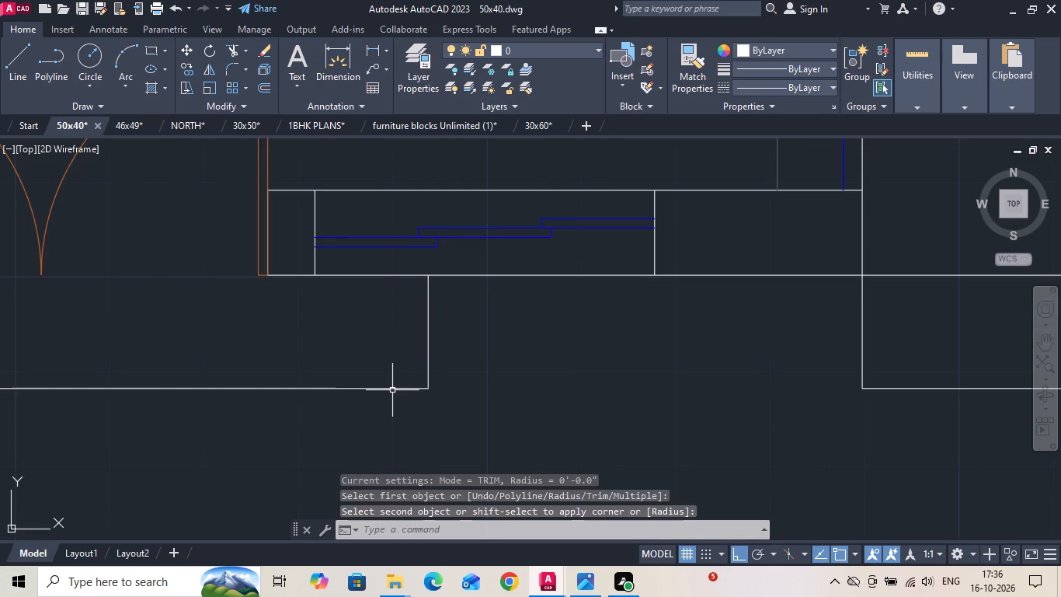
# Save the 50x40 drawing.
pyautogui.hotkey('ctrl', 's')
pyautogui.hotkey('ctrl', 's')
pyautogui.hotkey('ctrl', 's')
pyautogui.hotkey('ctrl', 's')
pyautogui.hotkey('ctrl', 's')
pyautogui.hotkey('ctrl', 's')
# Start a hatch for the ground floor plan and look through the available hatch patterns.
pyautogui.scroll(-4, 389, 393)
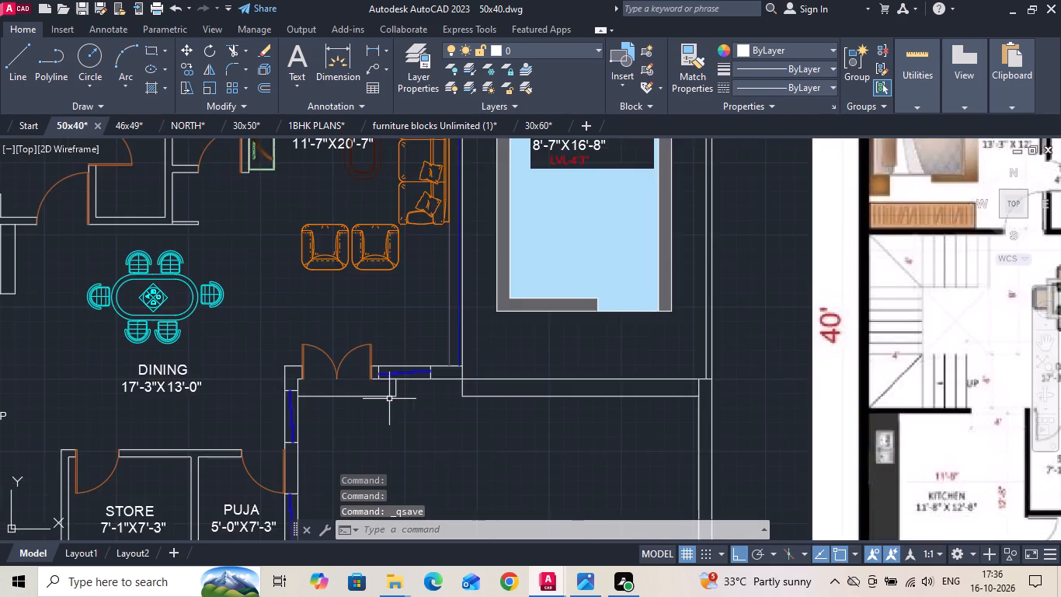
pyautogui.scroll(-1, 389, 399)
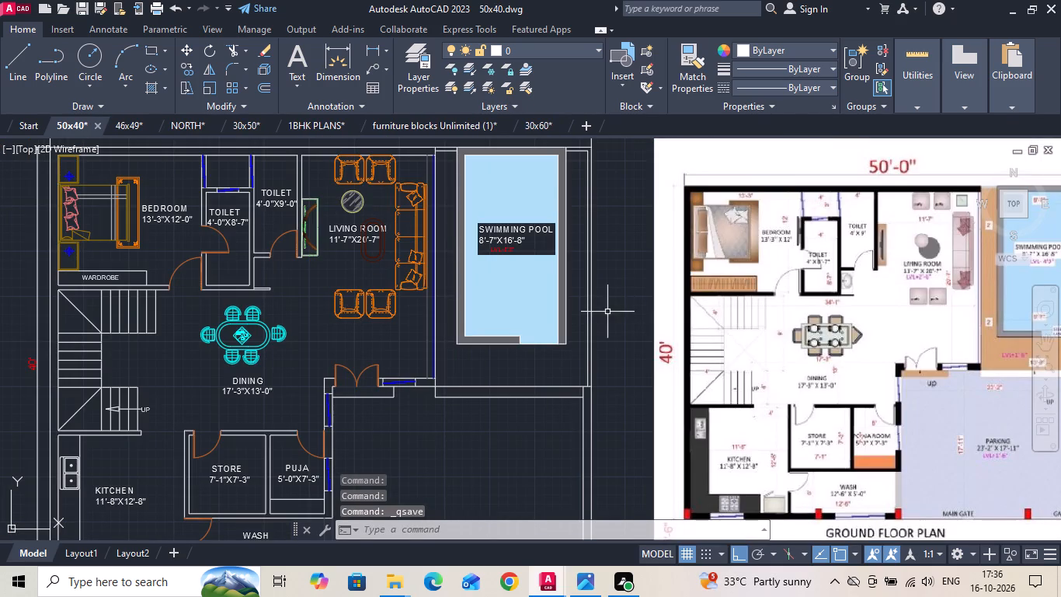
pyautogui.scroll(-1, 606, 312)
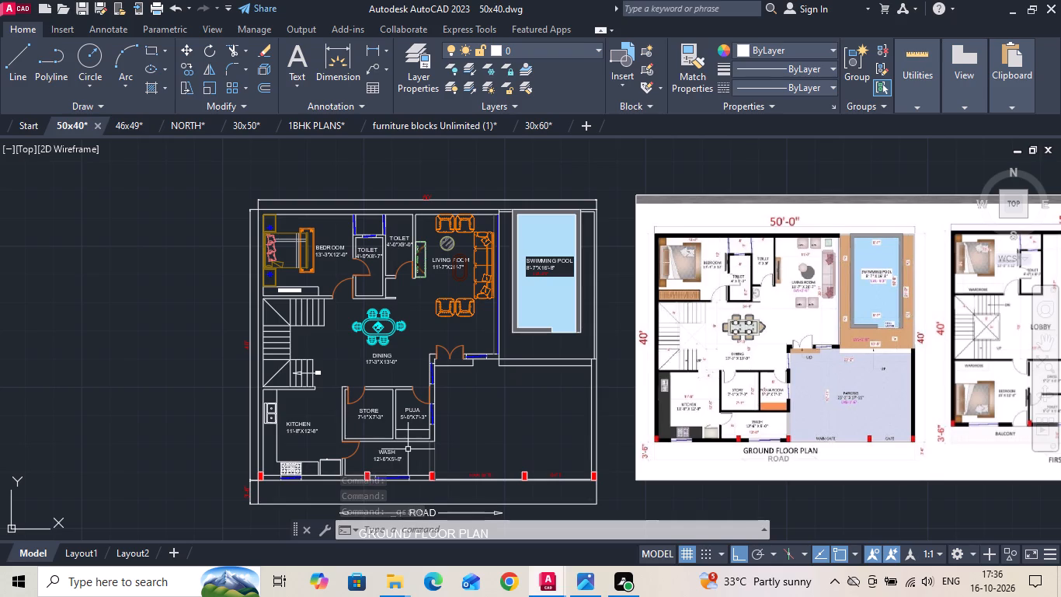
pyautogui.press('h')
pyautogui.press('space')
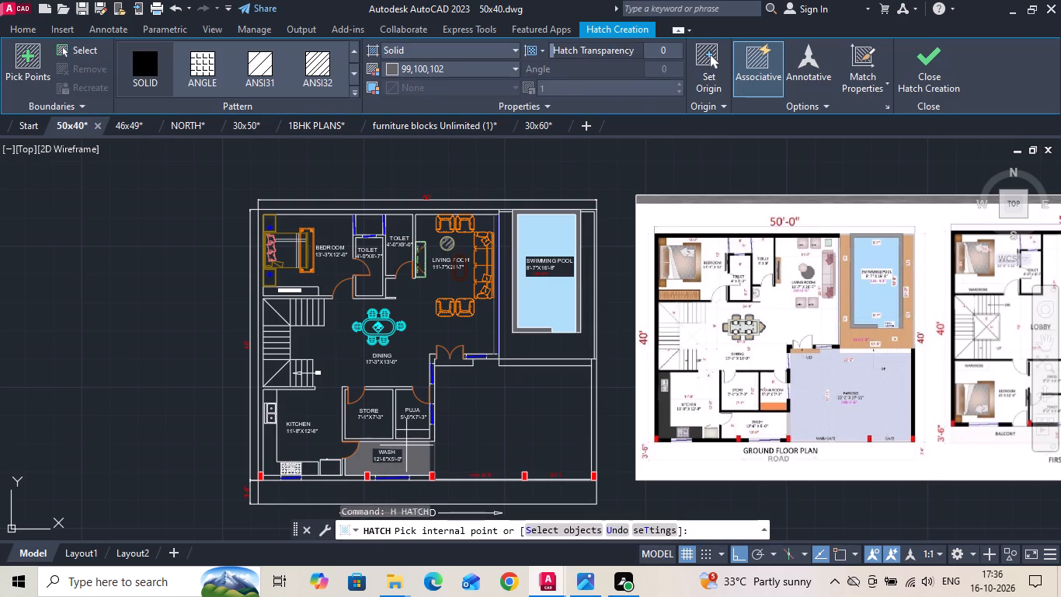
pyautogui.scroll(-1, 153, 82)
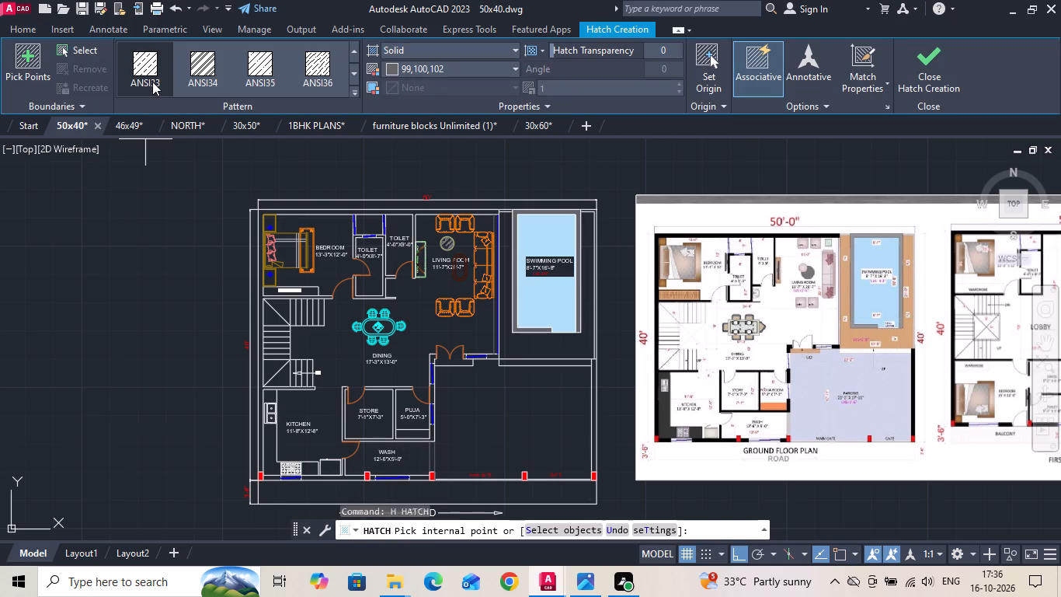
pyautogui.scroll(-1, 152, 82)
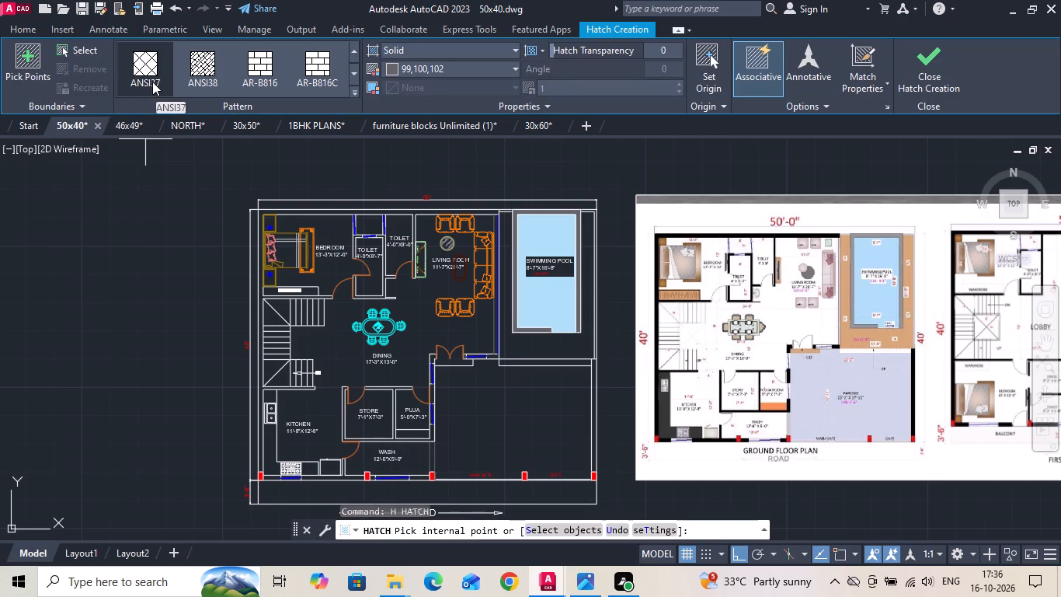
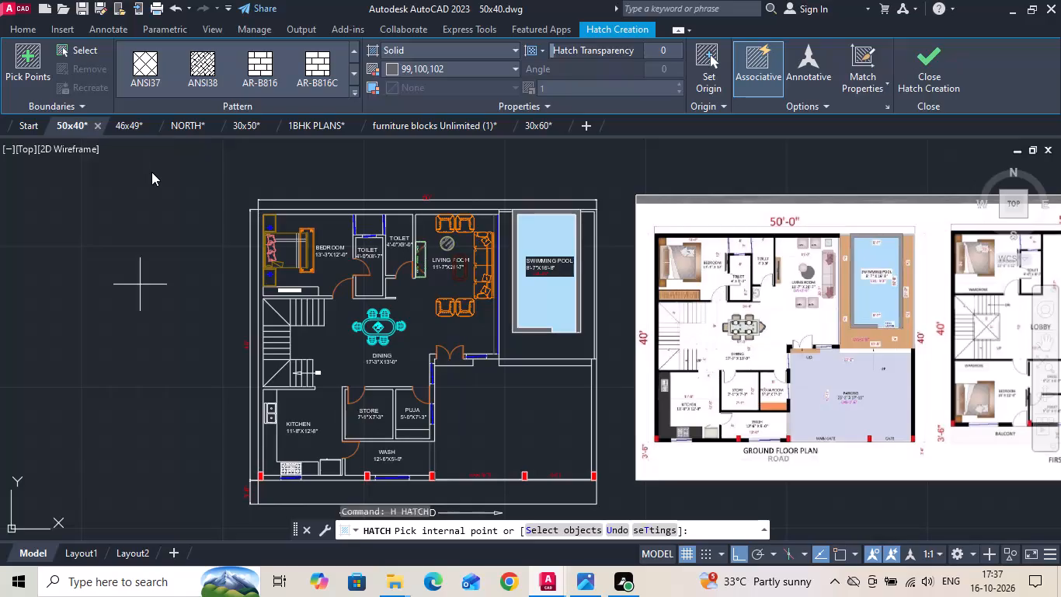
# Exit the pending hatch without applying it and save the 50x40 drawing.
pyautogui.press('Escape')
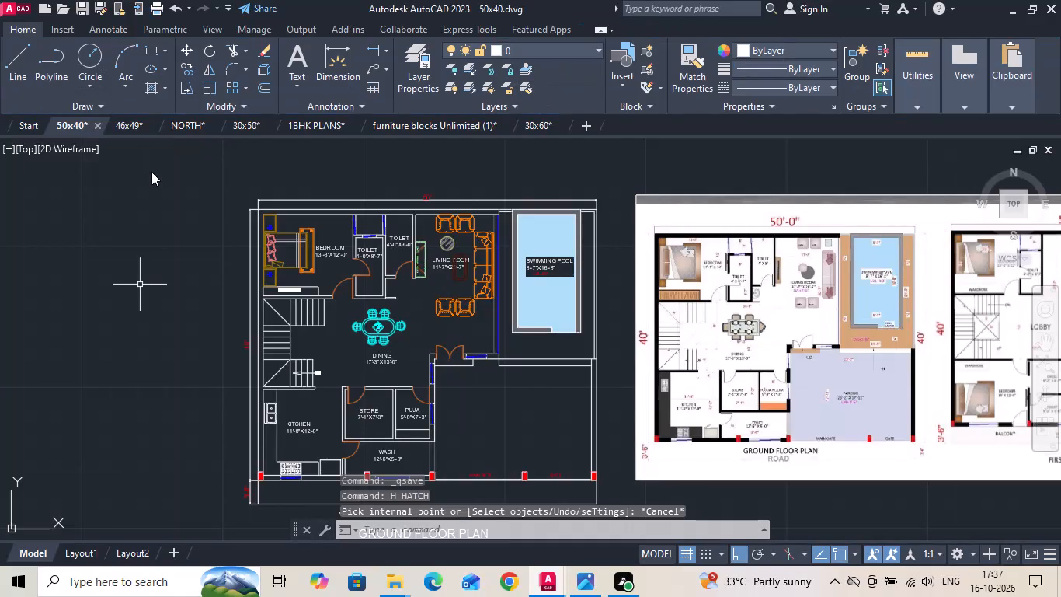
pyautogui.hotkey('ctrl', 's')
pyautogui.hotkey('ctrl', 's')
pyautogui.hotkey('ctrl', 's')
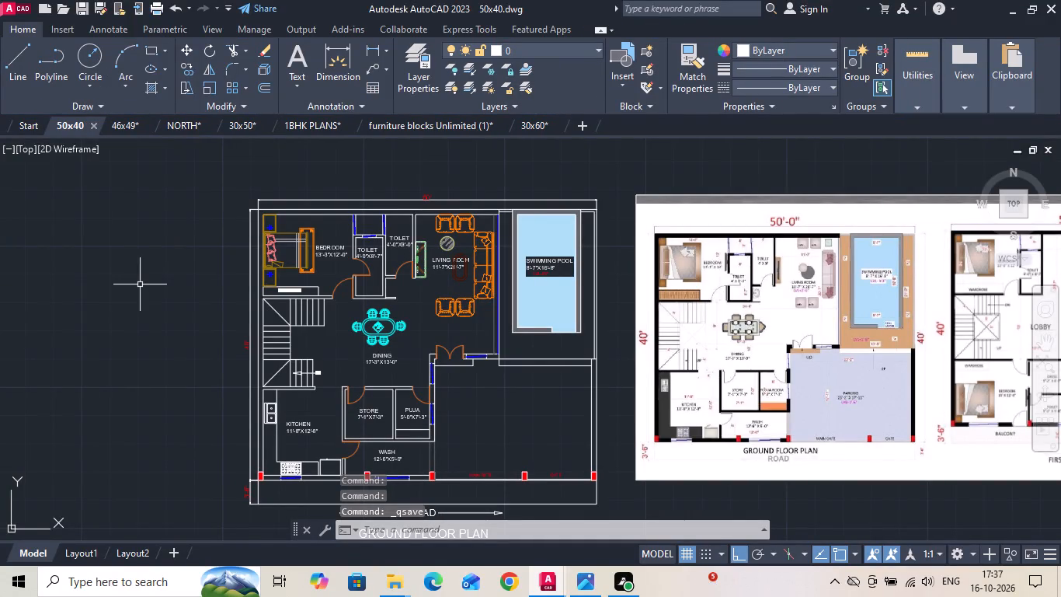
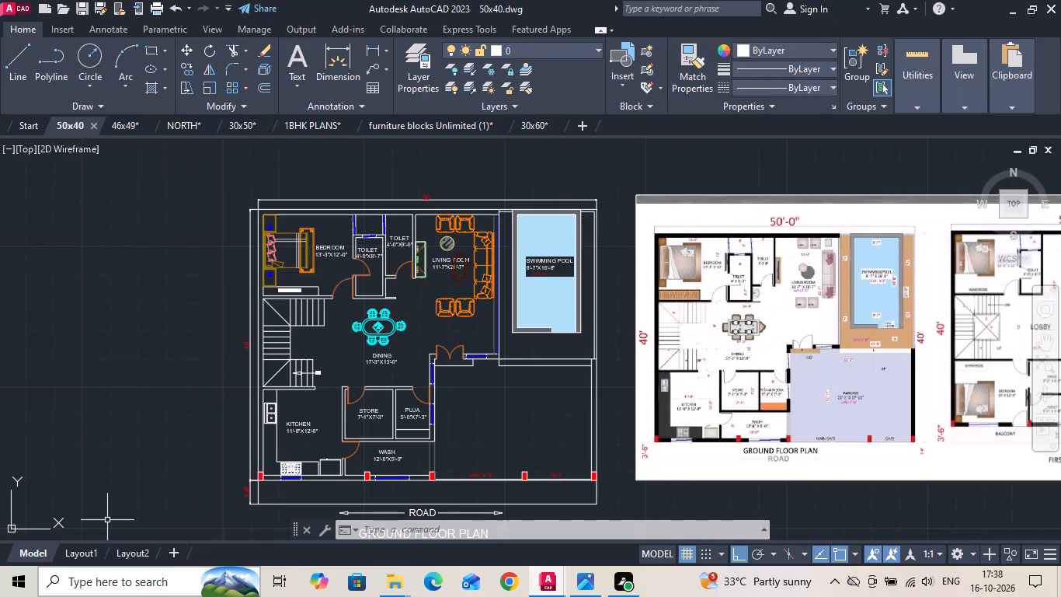
# Save the 50x40 drawing.
pyautogui.hotkey('ctrl', 's')
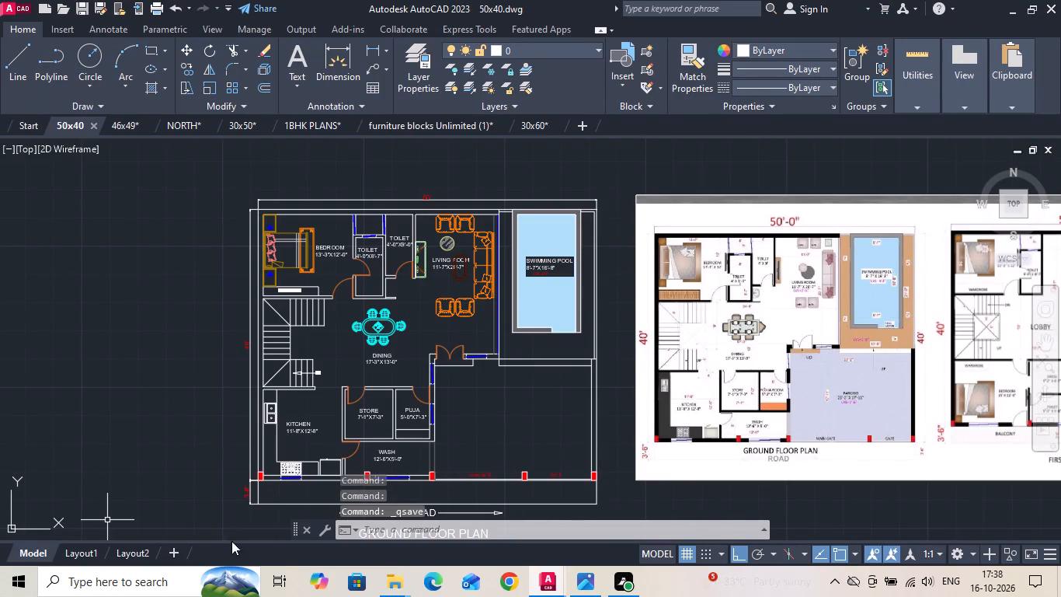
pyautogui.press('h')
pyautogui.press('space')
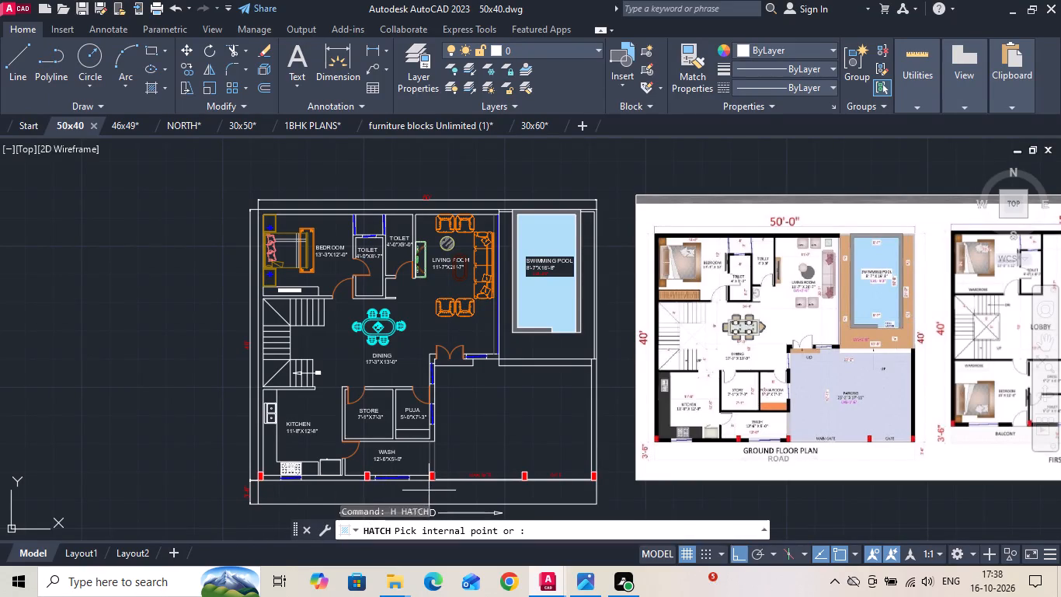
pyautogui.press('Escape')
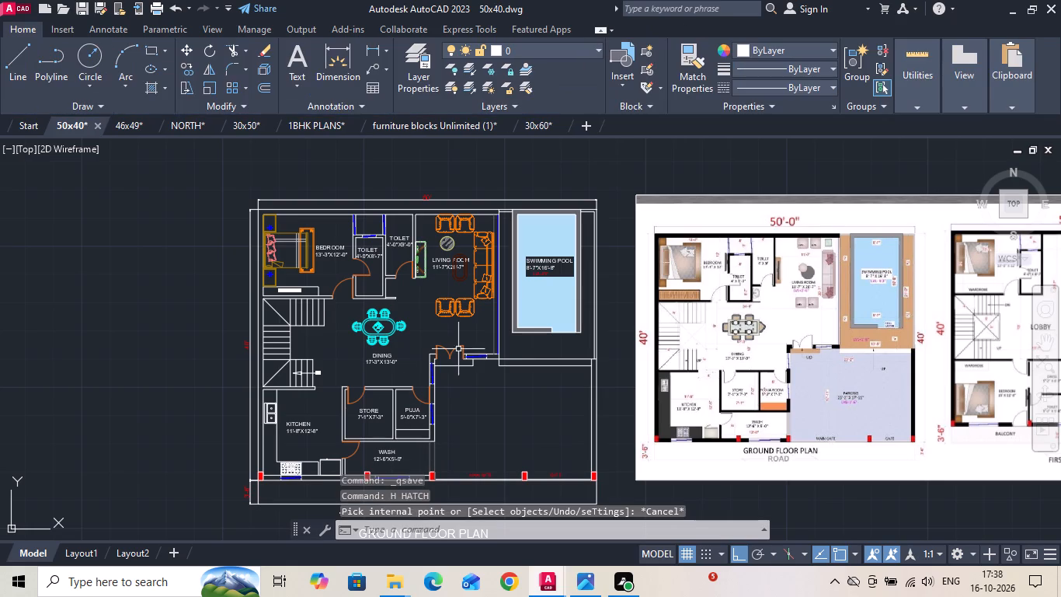
# Copy the SWIMMING POOL label block freely into the middle of the open parking area above the main gate.
pyautogui.click(552, 266)
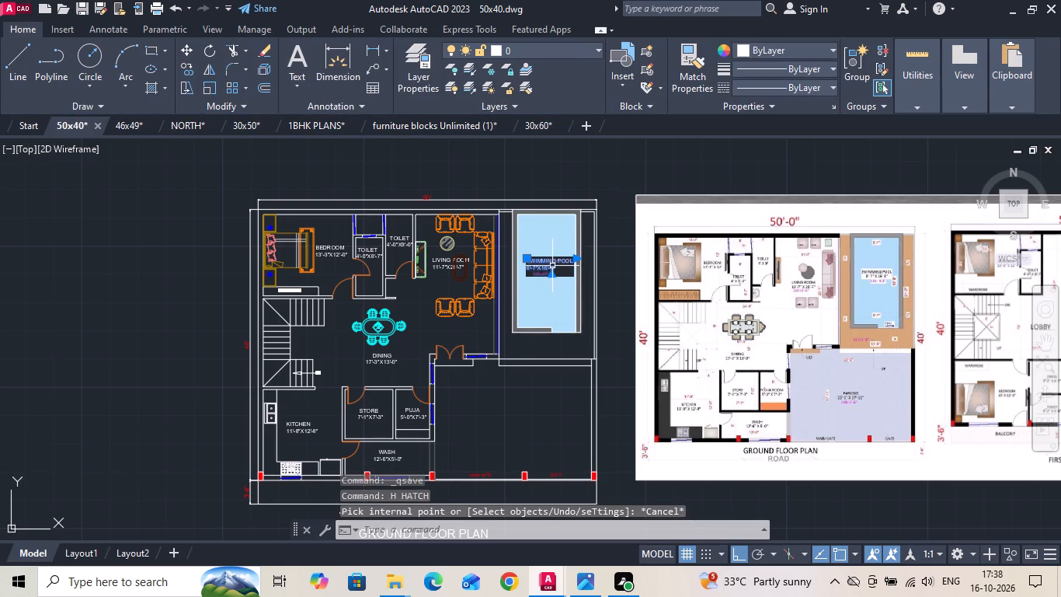
pyautogui.rightClick(551, 265)
pyautogui.click(568, 295)
pyautogui.moveTo(556, 275); pyautogui.dragTo(553, 305)
pyautogui.scroll(1, 496, 466)
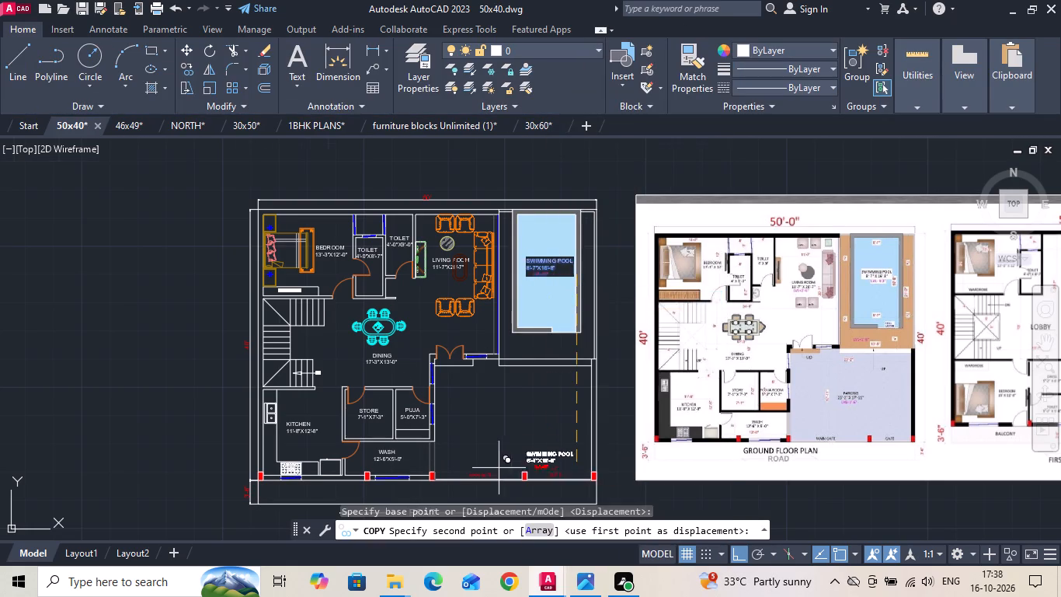
pyautogui.press('F8')
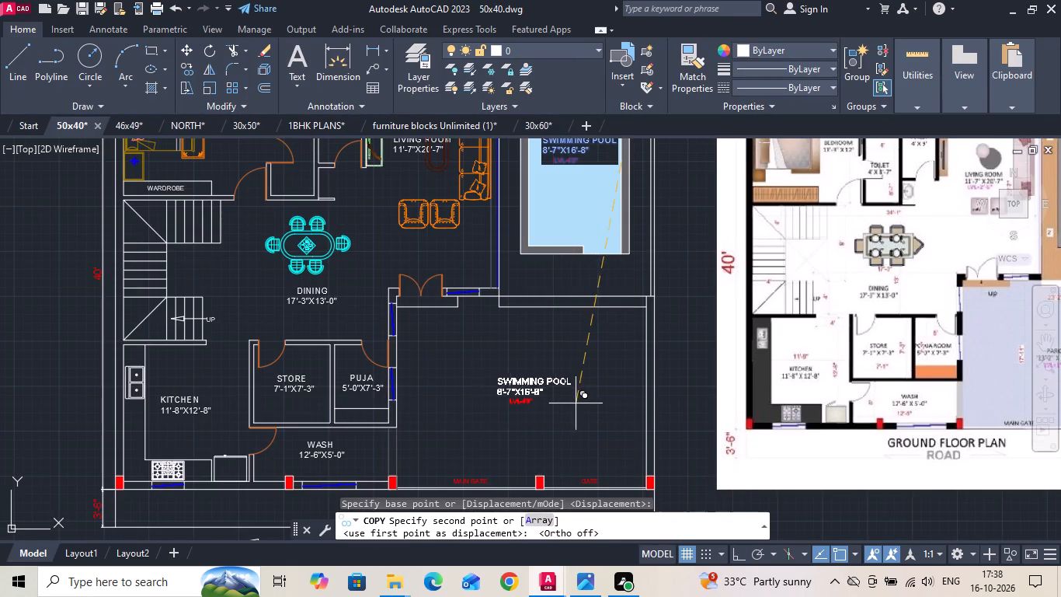
pyautogui.click(576, 403)
pyautogui.press('Escape')
# Add a horizontal linear dimension across the parking area's full inner width, placed above the copied label.
pyautogui.moveTo(971, 399); pyautogui.dragTo(476, 362, button='middle')
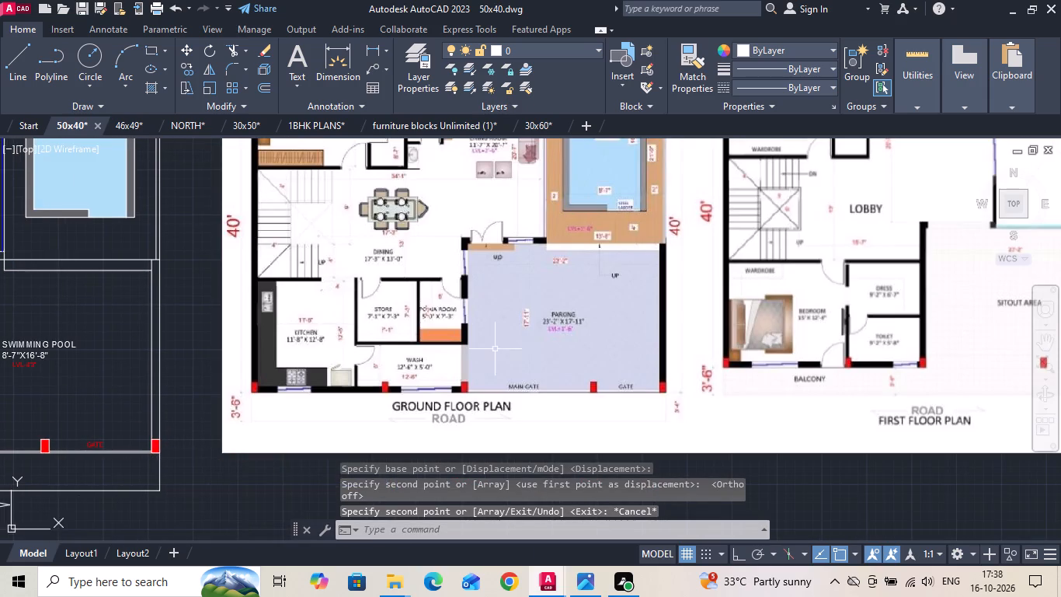
pyautogui.scroll(3, 605, 313)
pyautogui.scroll(-3, 770, 305)
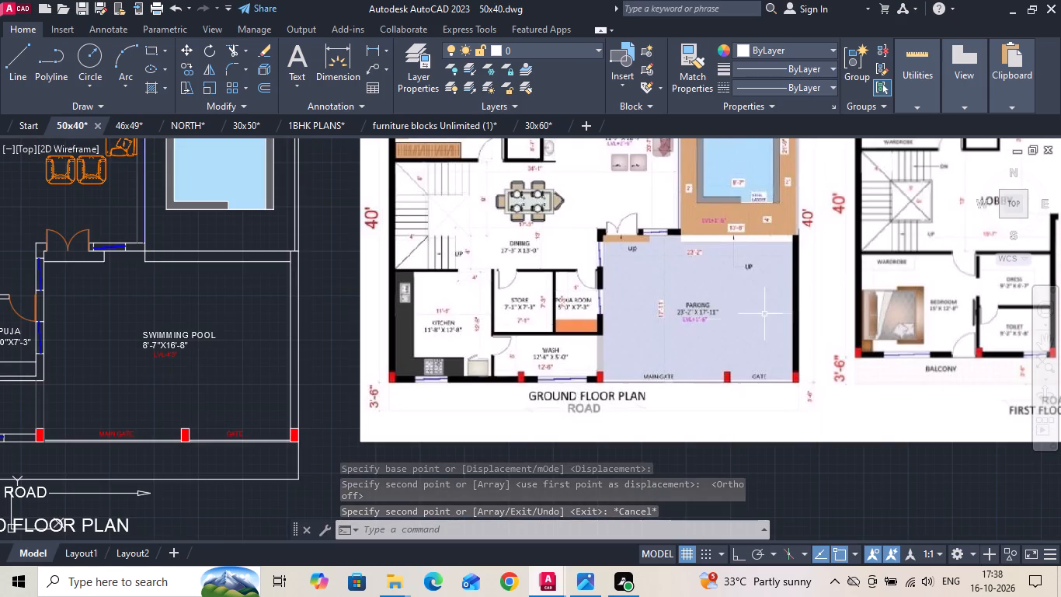
pyautogui.moveTo(164, 329); pyautogui.dragTo(276, 311, button='middle')
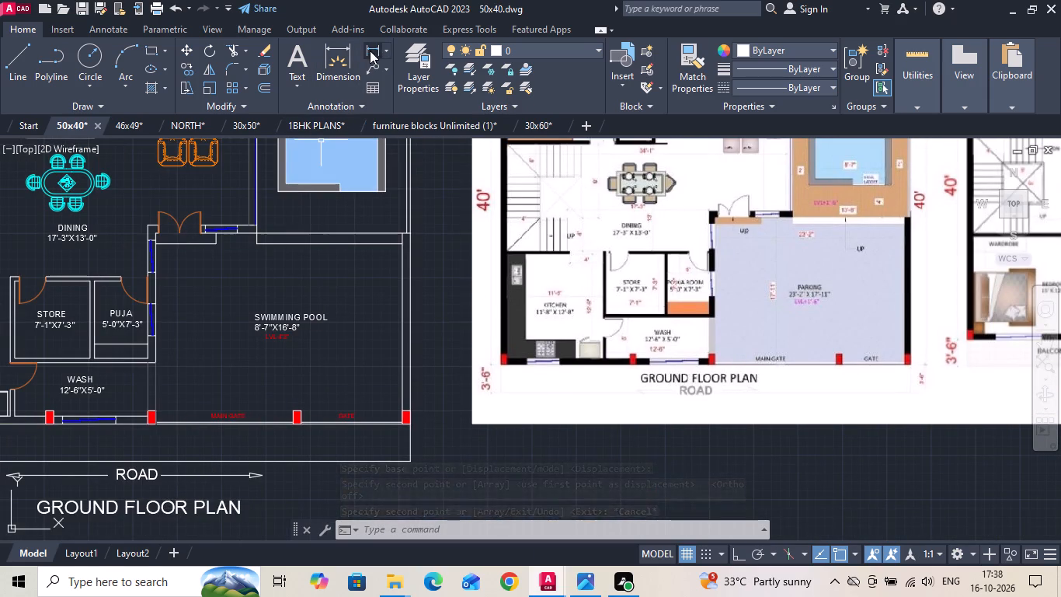
pyautogui.click(370, 51)
pyautogui.scroll(1, 129, 294)
pyautogui.moveTo(172, 288); pyautogui.dragTo(189, 288)
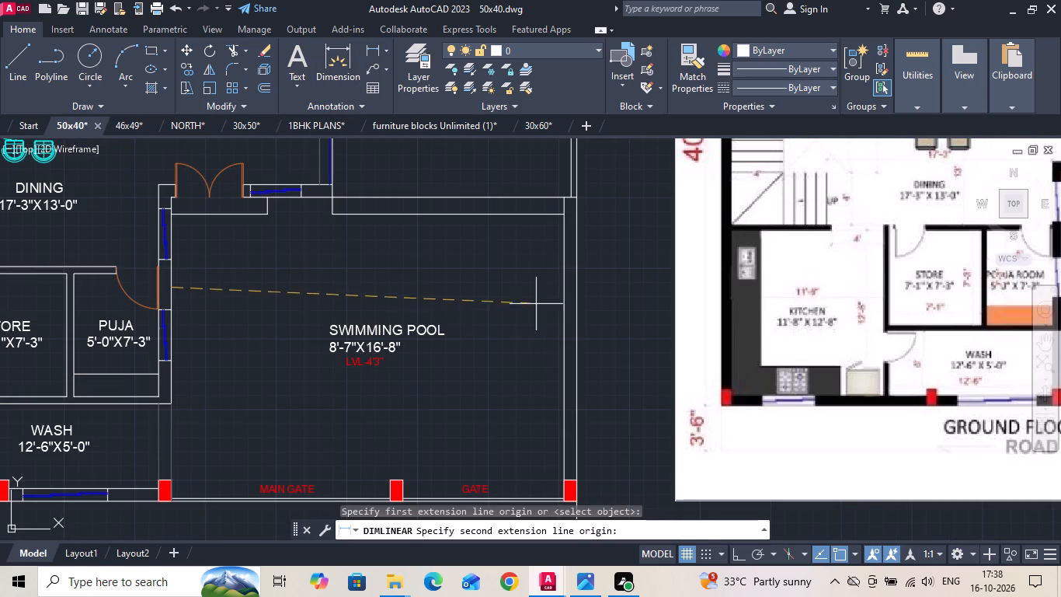
pyautogui.click(565, 299)
pyautogui.click(552, 286)
# Add a vertical linear dimension from the parking area's upper step line down to the gate line, near the outer side wall.
pyautogui.press('space')
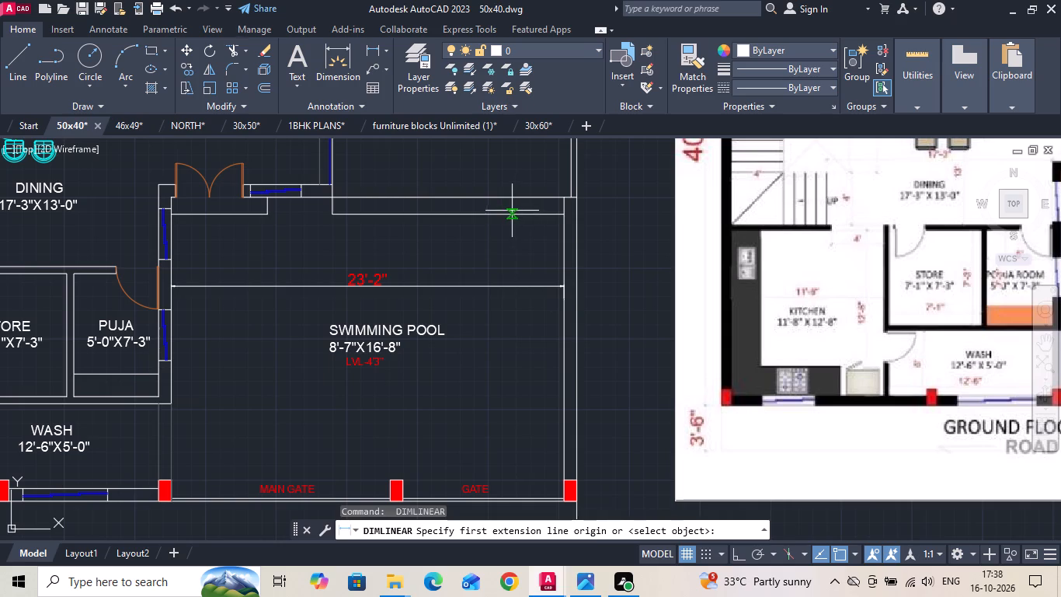
pyautogui.moveTo(512, 211); pyautogui.dragTo(510, 229)
pyautogui.moveTo(485, 456); pyautogui.dragTo(310, 358, button='middle')
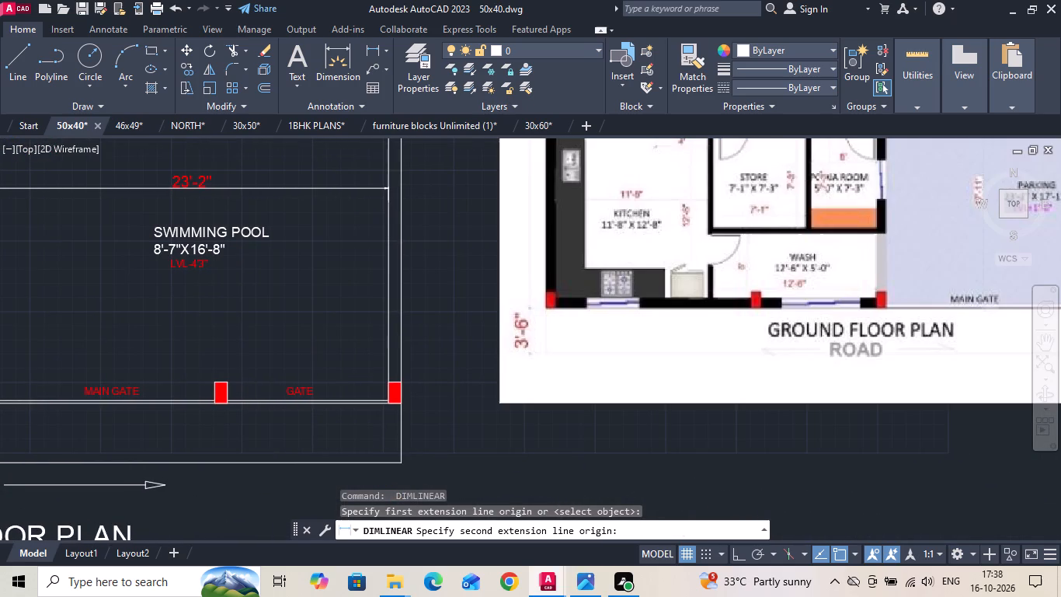
pyautogui.moveTo(246, 368); pyautogui.dragTo(38, 380, button='middle')
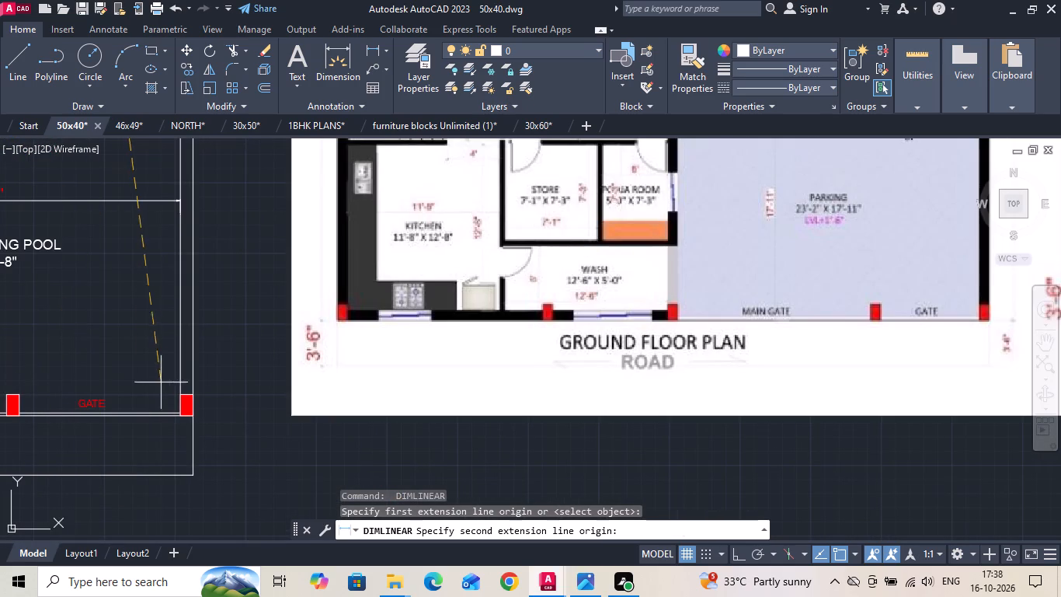
pyautogui.scroll(2, 135, 414)
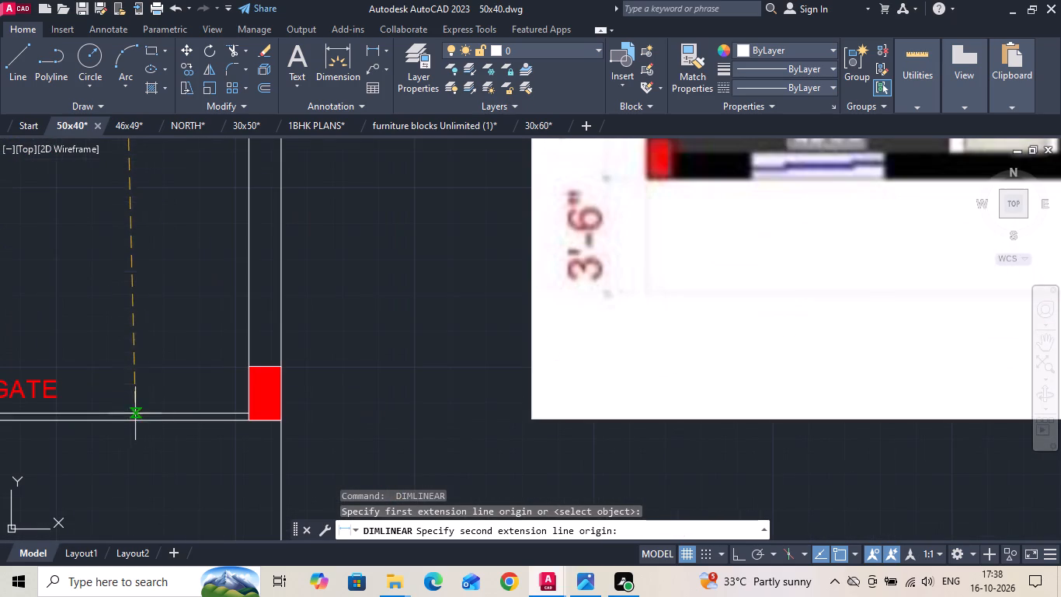
pyautogui.click(124, 423)
pyautogui.scroll(-2, 172, 421)
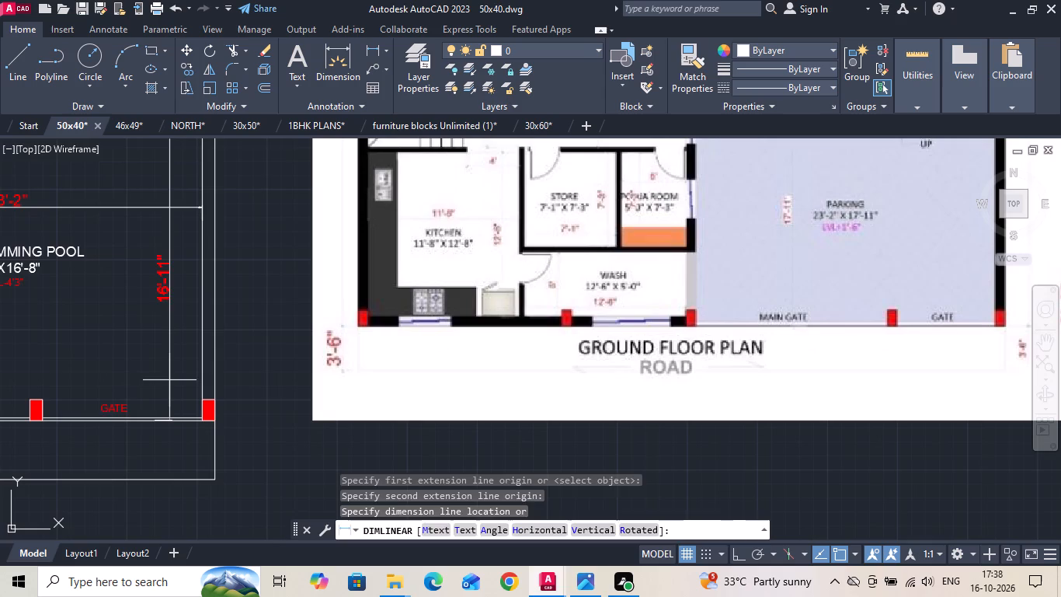
pyautogui.click(169, 379)
# Check the parking area in the reference image and rename the copied label's first line as PARKING.
pyautogui.scroll(-1, 183, 401)
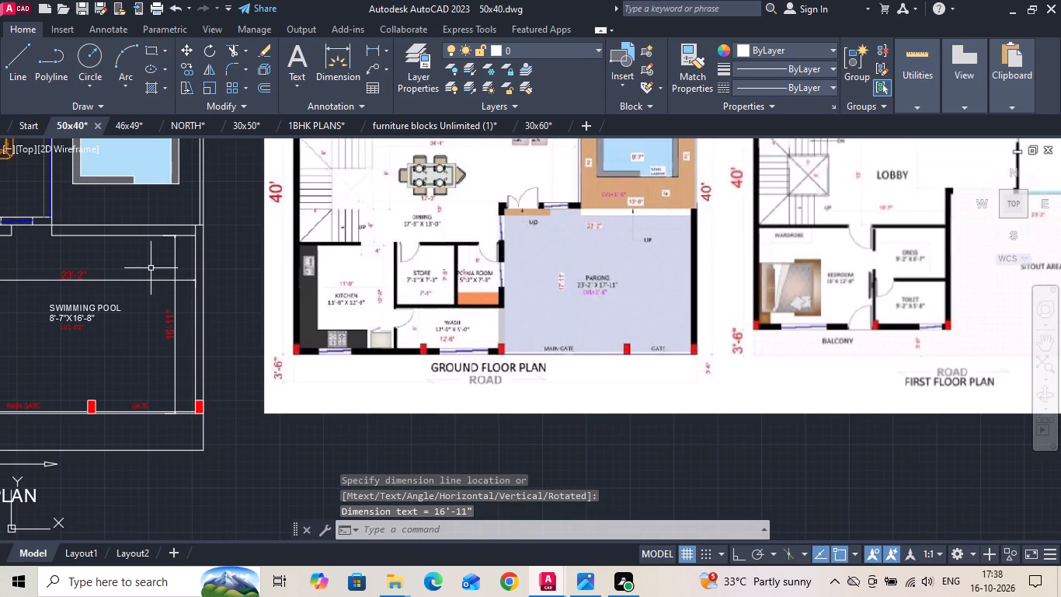
pyautogui.scroll(-1, 149, 294)
pyautogui.scroll(2, 754, 235)
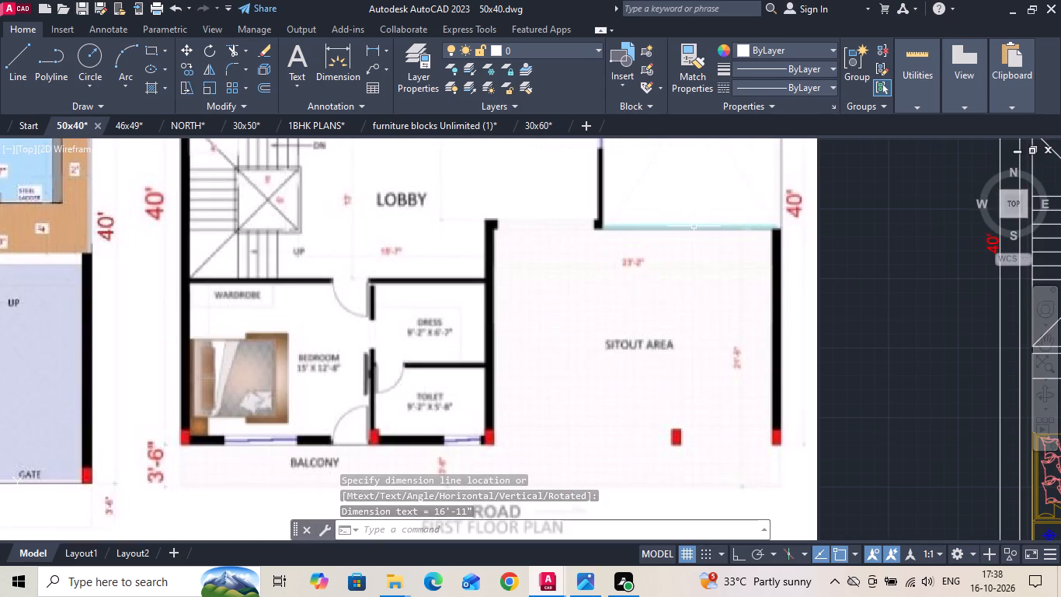
pyautogui.scroll(-2, 673, 246)
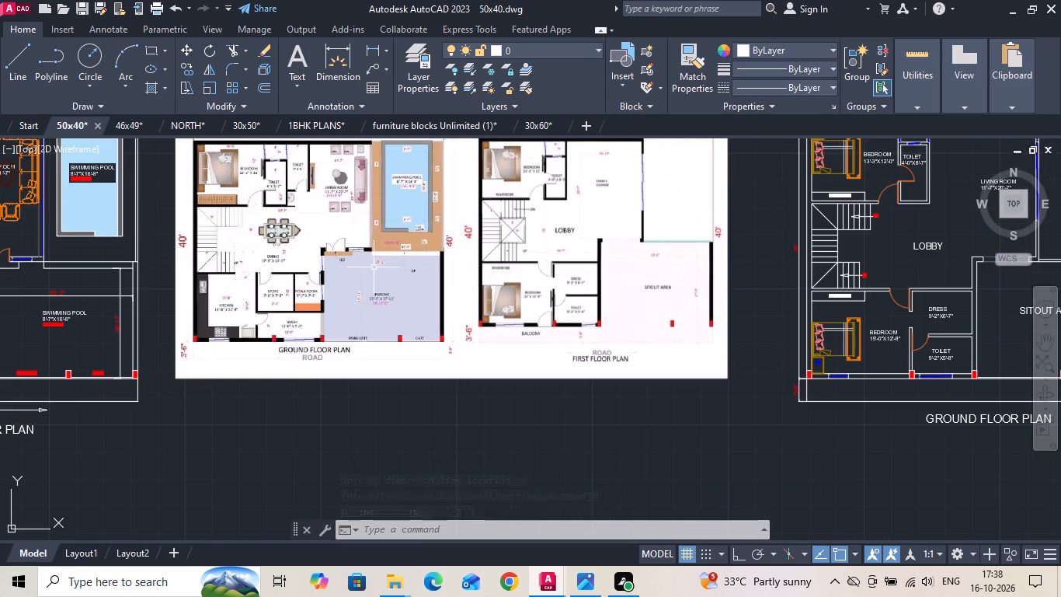
pyautogui.scroll(2, 373, 267)
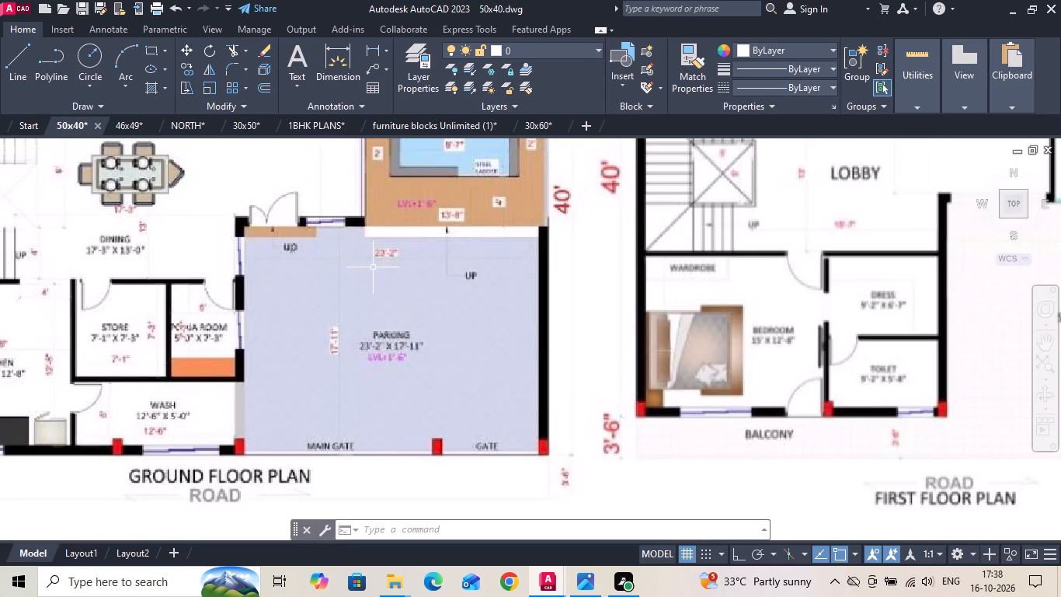
pyautogui.scroll(-2, 329, 276)
pyautogui.moveTo(266, 305); pyautogui.dragTo(509, 346, button='middle')
pyautogui.scroll(2, 348, 368)
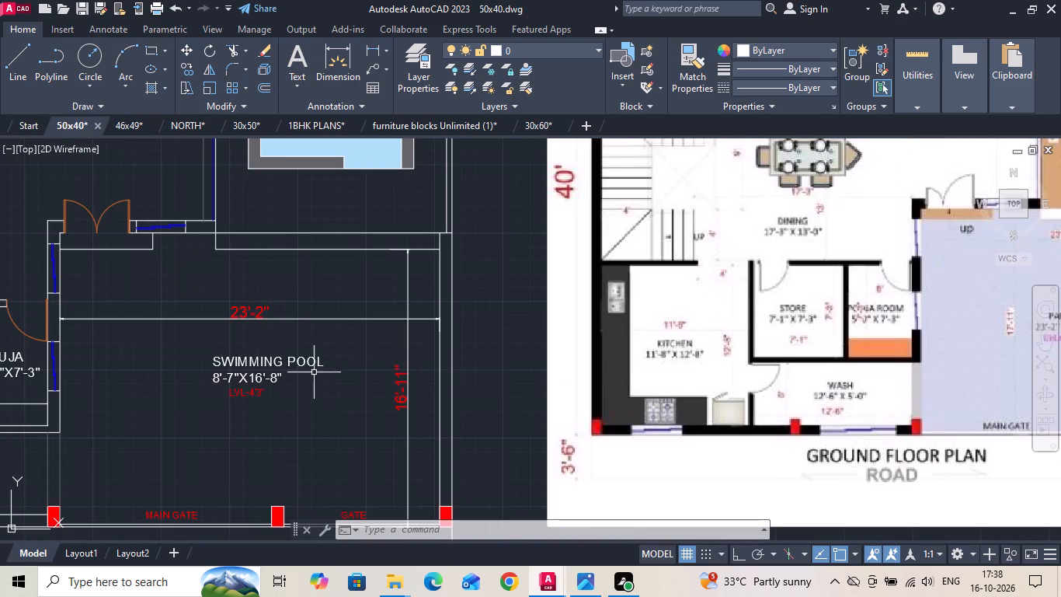
pyautogui.tripleClick(253, 353)
pyautogui.scroll(1, 249, 370)
pyautogui.doubleClick(247, 360)
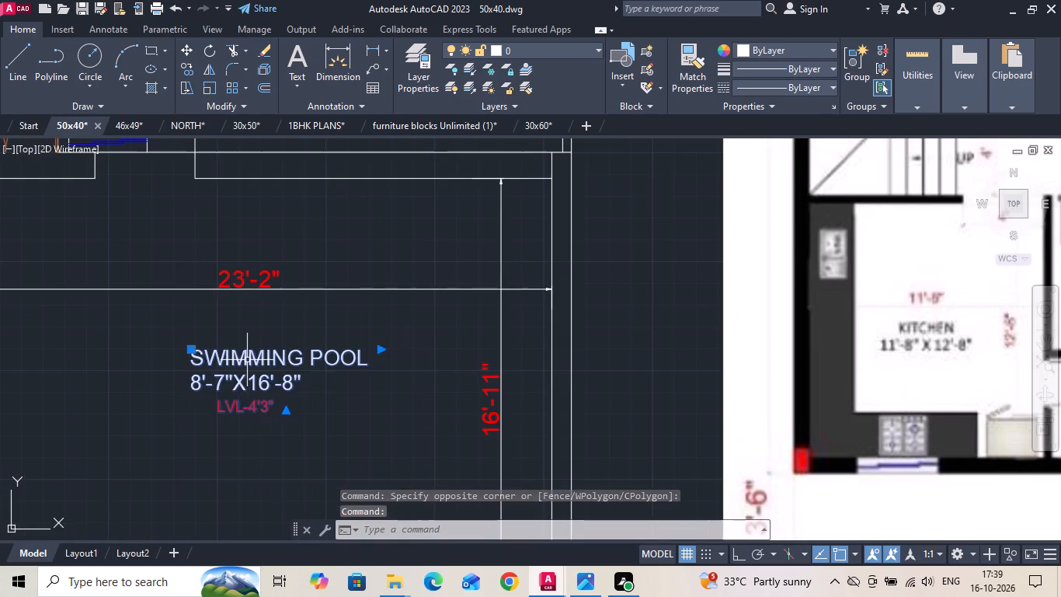
pyautogui.moveTo(375, 361); pyautogui.dragTo(131, 328)
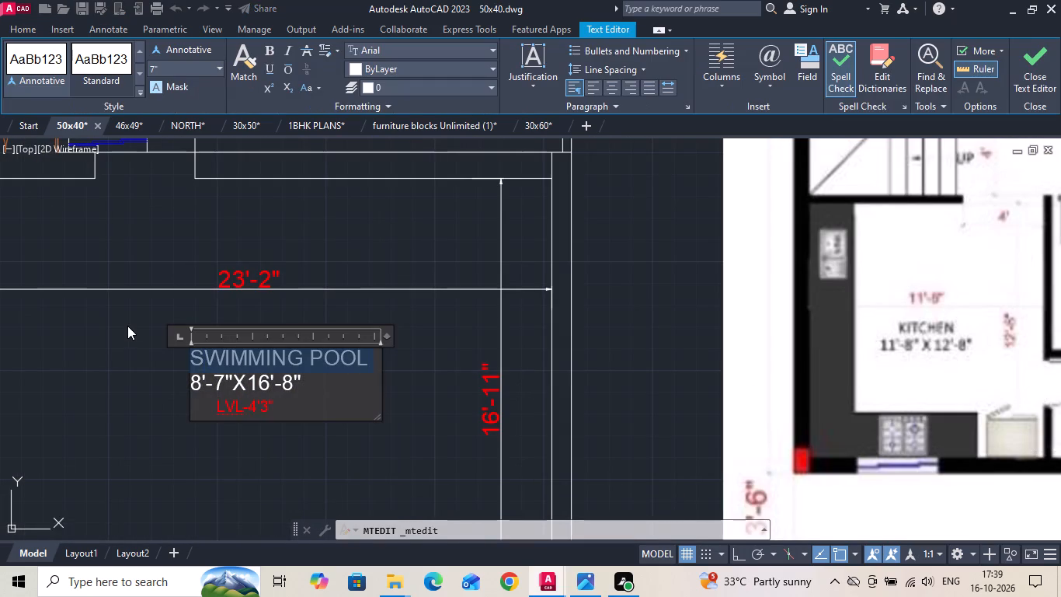
pyautogui.press('BackSpace')
pyautogui.write('PARL')
pyautogui.press('BackSpace')
pyautogui.write('KING')
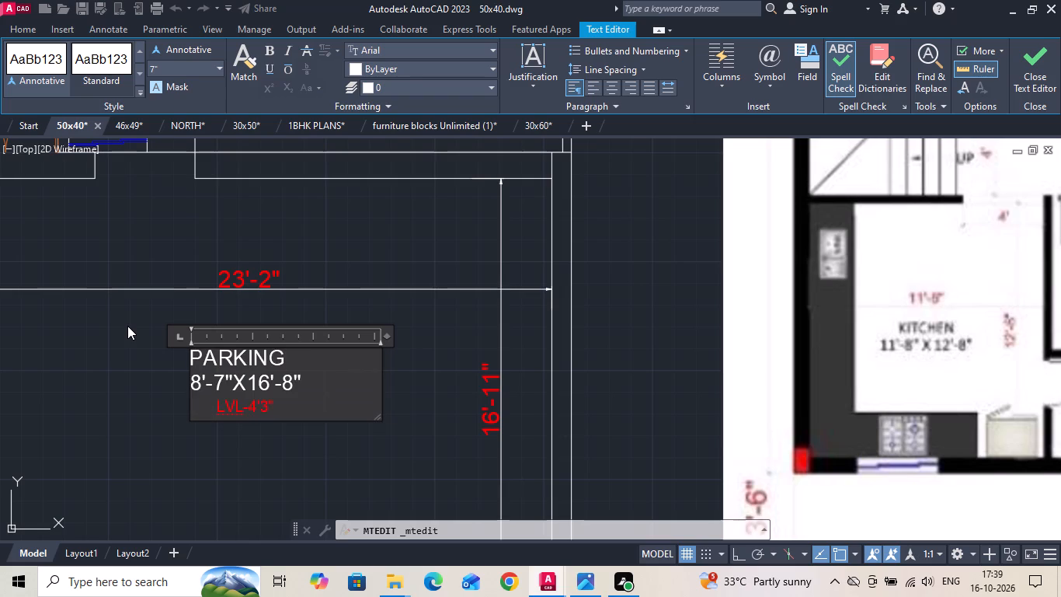
# Set the parking label's size line to 23'-2"X17'-11".
pyautogui.click(197, 384)
pyautogui.press('BackSpace')
pyautogui.write('23')
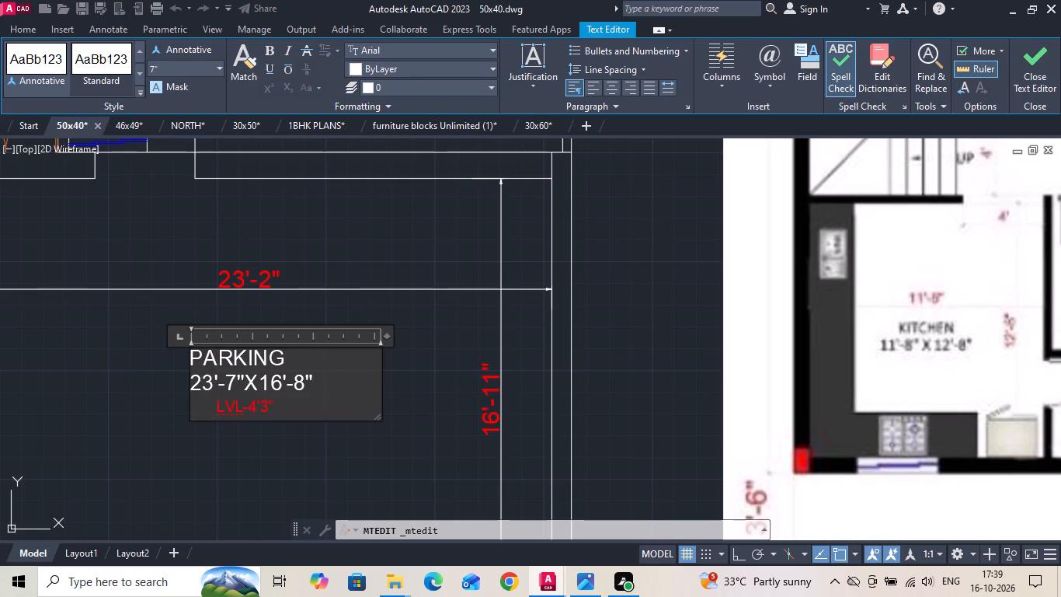
pyautogui.click(236, 383)
pyautogui.press('BackSpace')
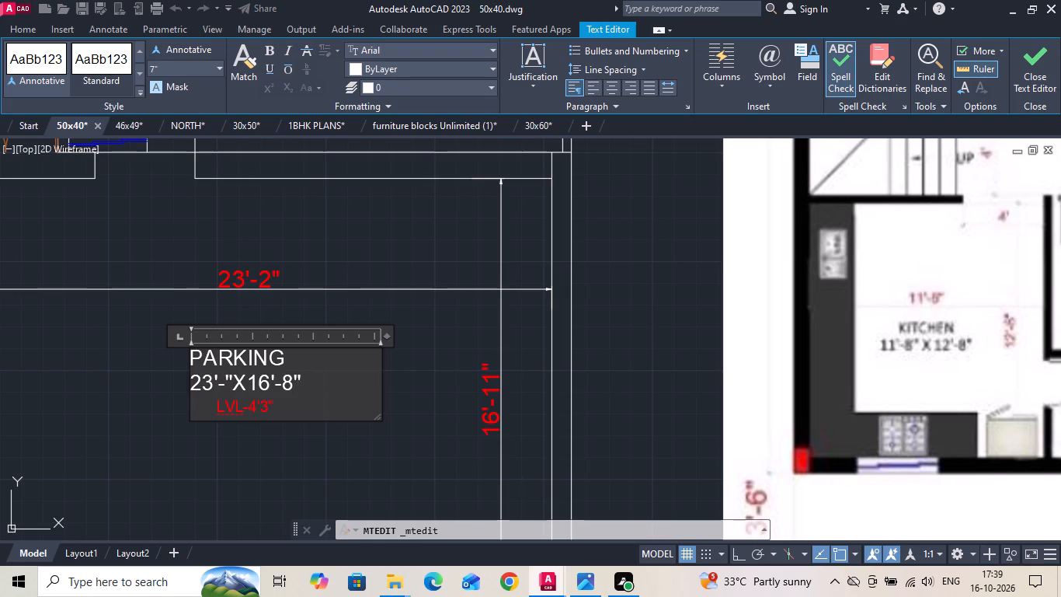
pyautogui.press('2')
pyautogui.click(280, 393)
pyautogui.press('BackSpace')
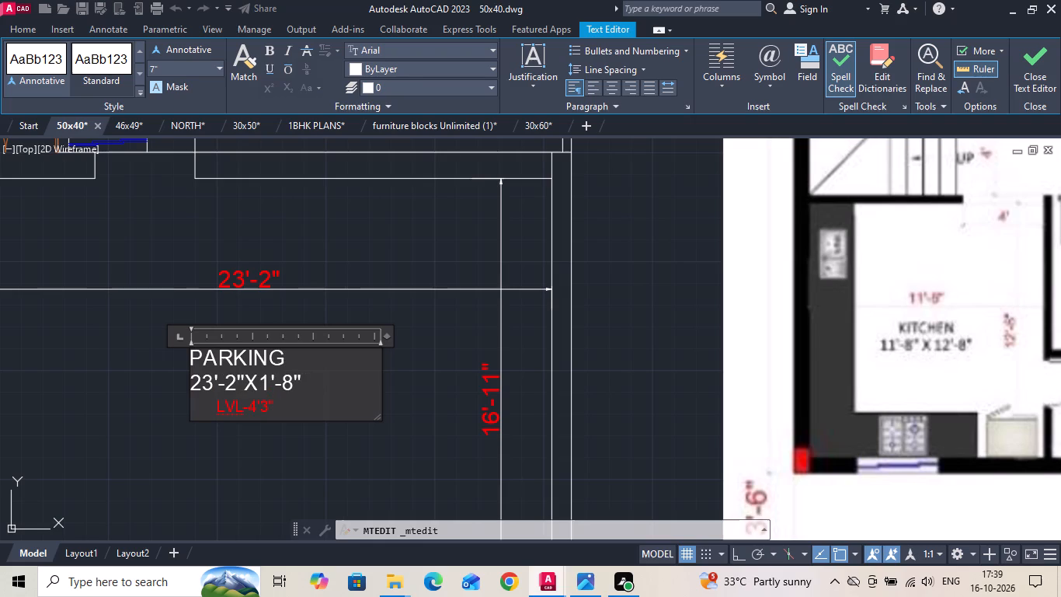
pyautogui.press('7')
pyautogui.click(304, 386)
pyautogui.press('BackSpace')
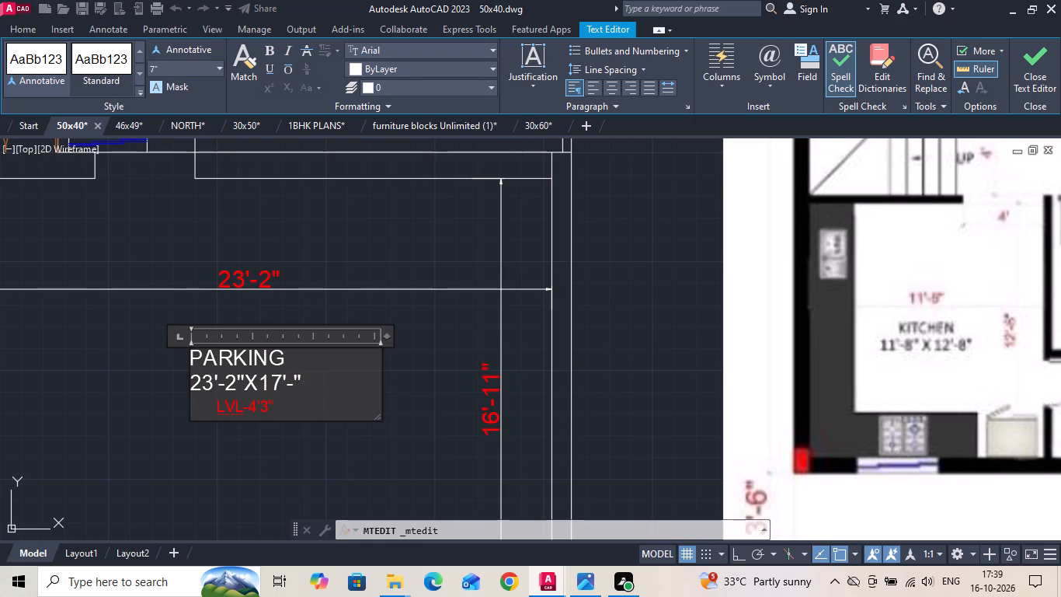
pyautogui.write('11')
# Set the parking label's red level line to LVL+1'6" as in the reference image and finish the text edit.
pyautogui.scroll(-1, 276, 393)
pyautogui.moveTo(802, 370); pyautogui.dragTo(683, 361, button='middle')
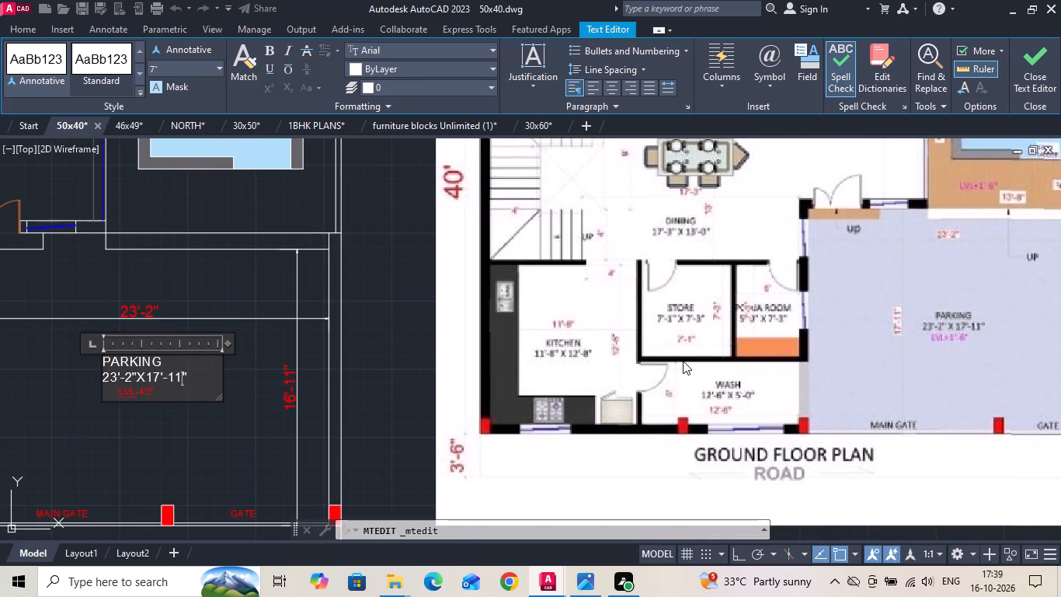
pyautogui.scroll(2, 134, 396)
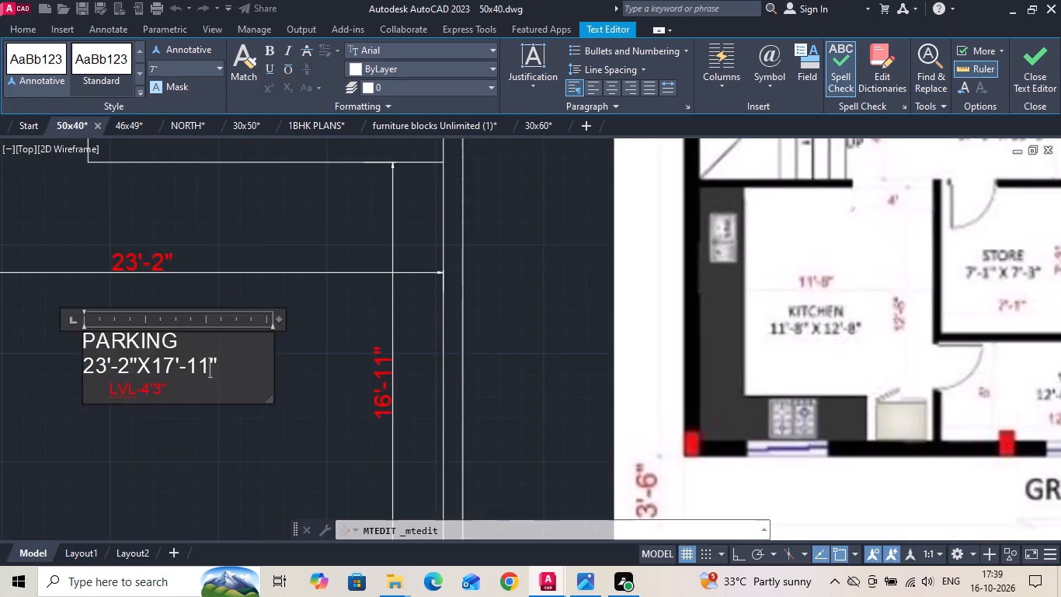
pyautogui.scroll(1, 137, 395)
pyautogui.click(165, 389)
pyautogui.press('BackSpace')
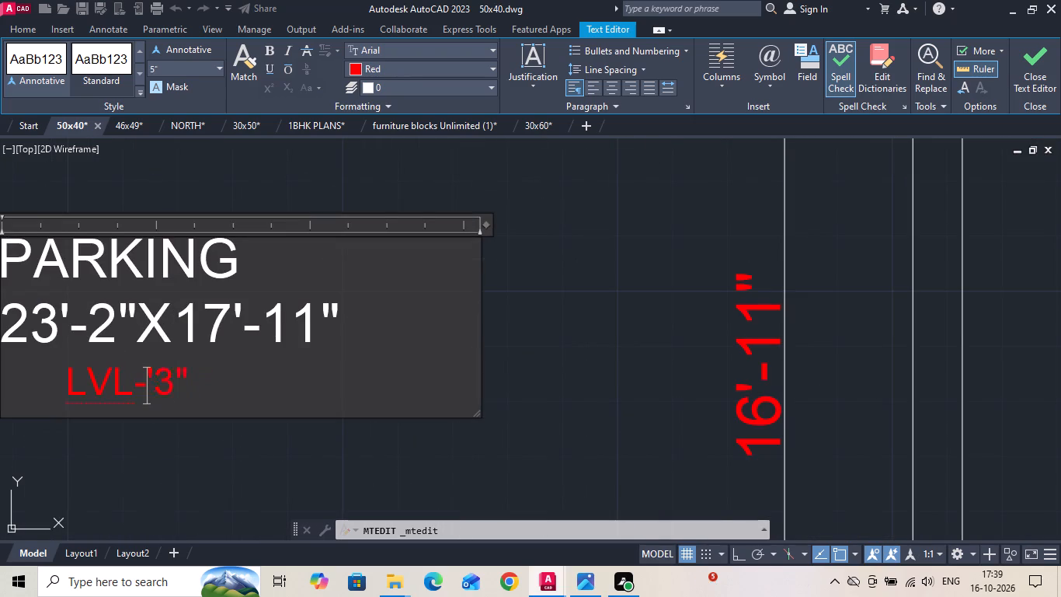
pyautogui.press('BackSpace')
pyautogui.press('+')
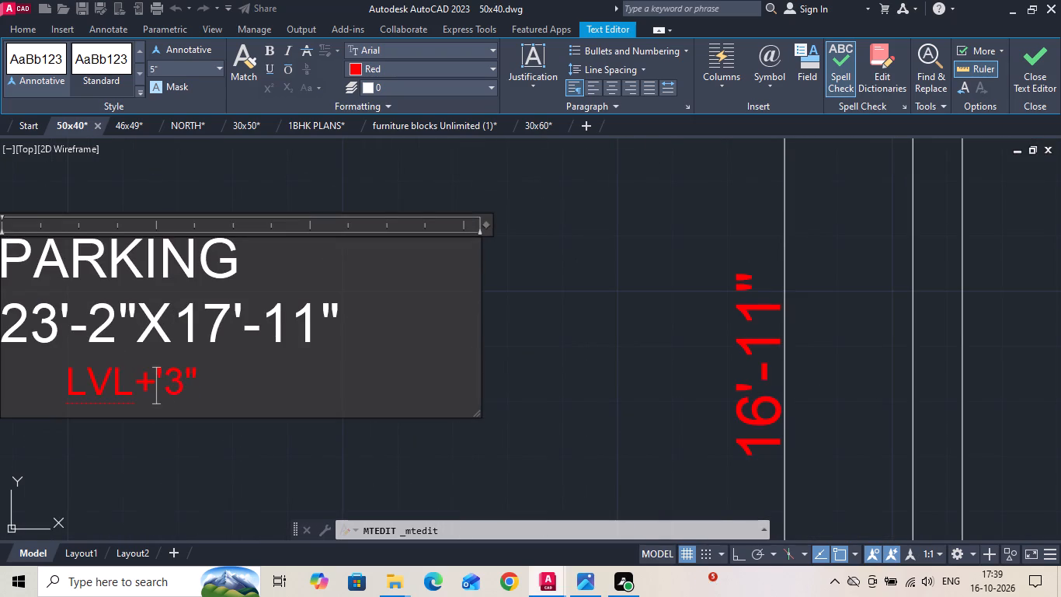
pyautogui.press('1')
pyautogui.click(201, 382)
pyautogui.press('BackSpace')
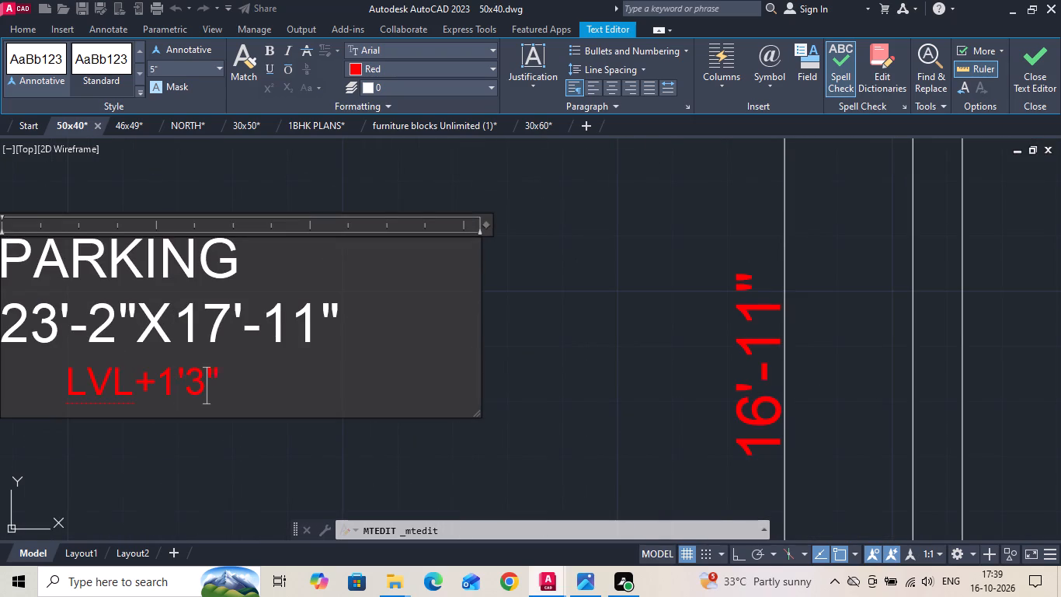
pyautogui.press('6')
pyautogui.scroll(-1, 256, 456)
pyautogui.click(353, 398)
pyautogui.scroll(-1, 460, 349)
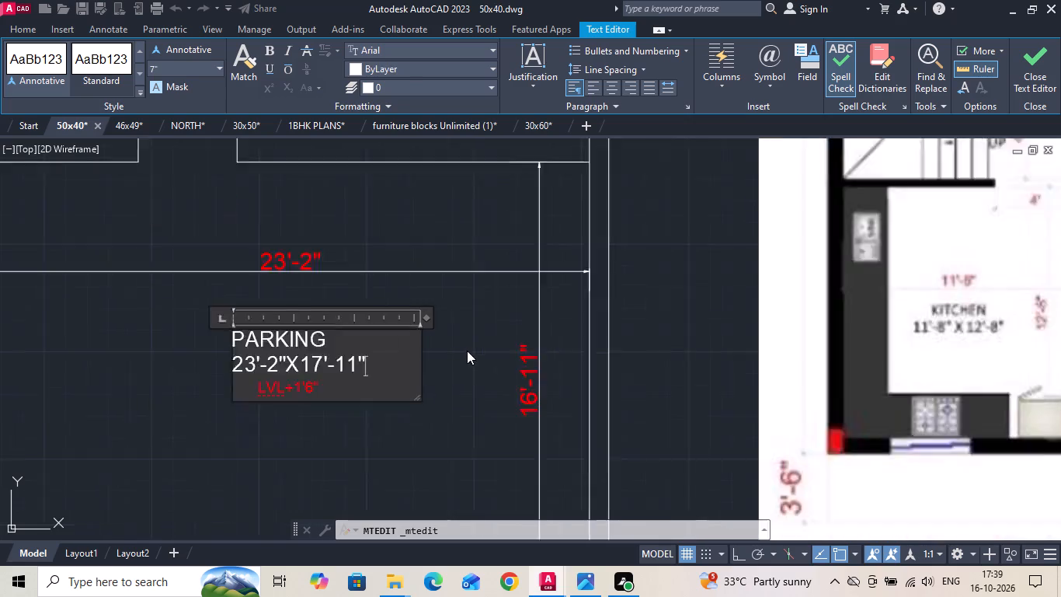
pyautogui.scroll(-1, 467, 351)
pyautogui.click(457, 388)
# Delete the vertical and horizontal dimensions inside the ground floor parking area.
pyautogui.click(513, 361)
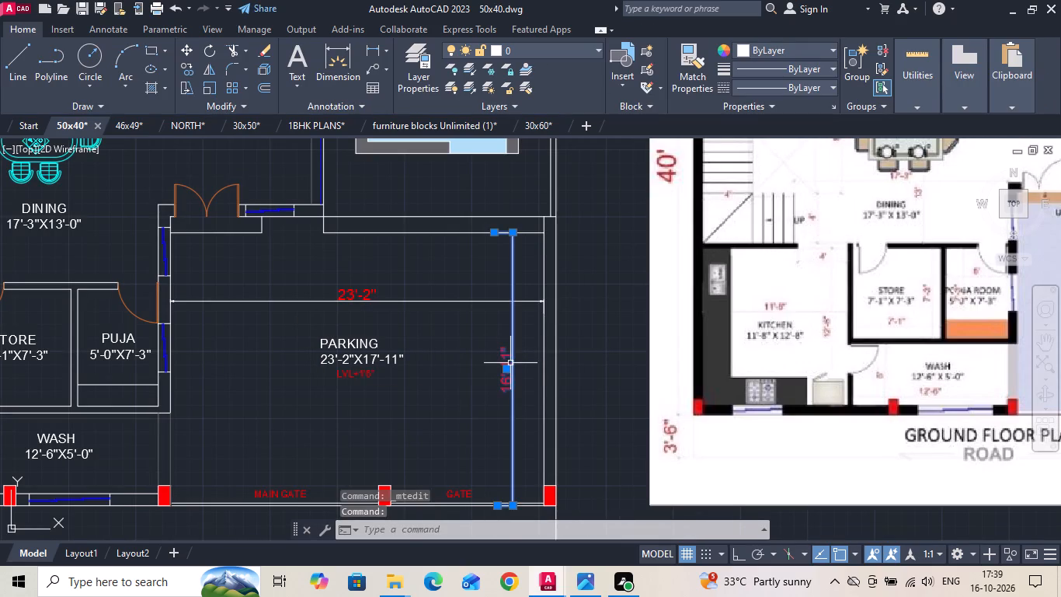
pyautogui.press('Delete')
pyautogui.moveTo(488, 325); pyautogui.dragTo(479, 312)
pyautogui.click(462, 283)
pyautogui.press('Delete')
# Hatch the parking area with a solid fill in colour 152,152,204.
pyautogui.write('H')
pyautogui.press('space')
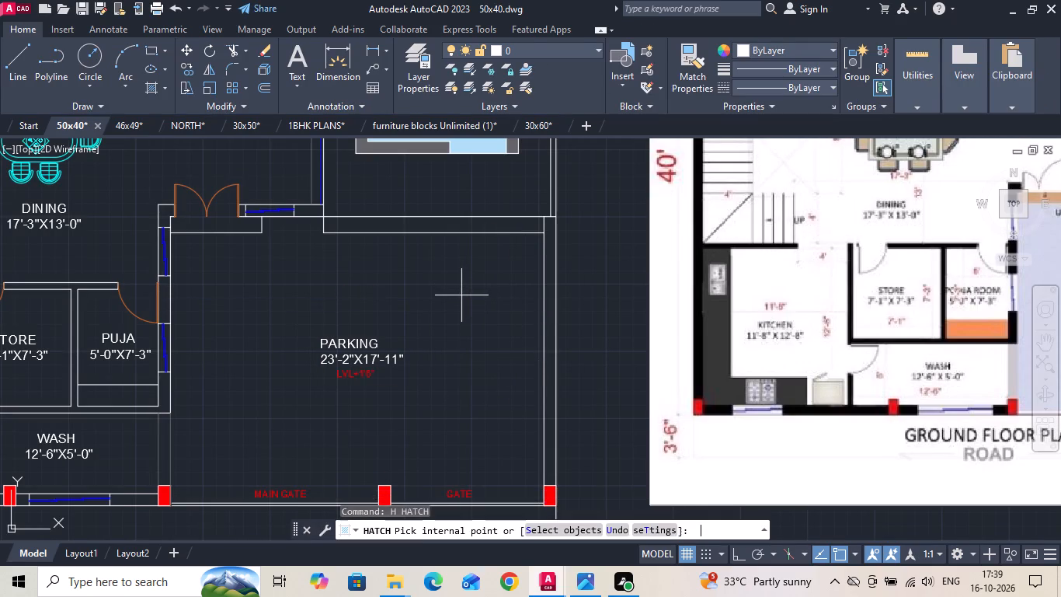
pyautogui.click(459, 297)
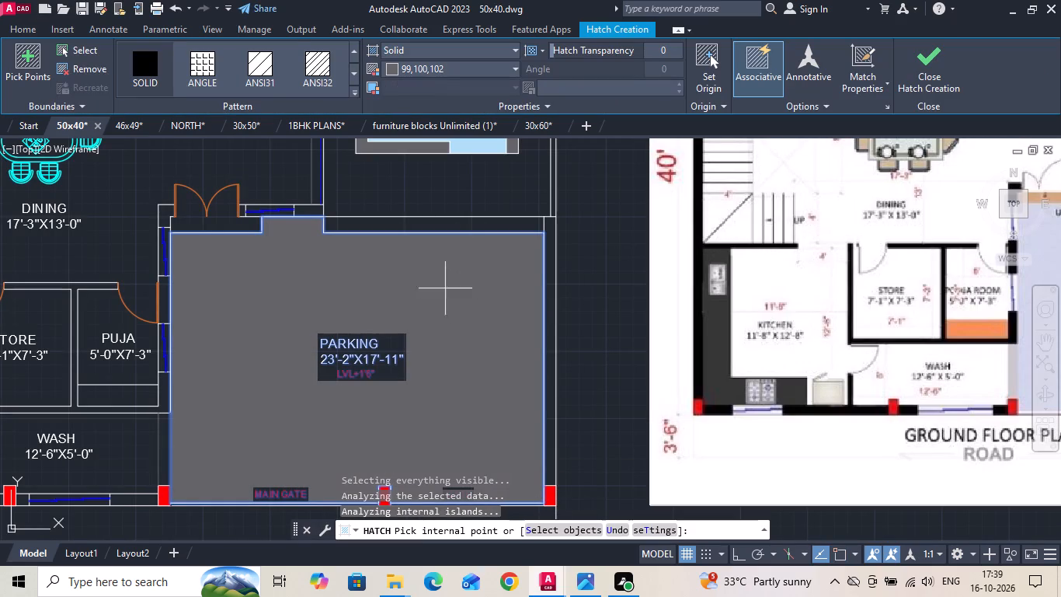
pyautogui.click(395, 72)
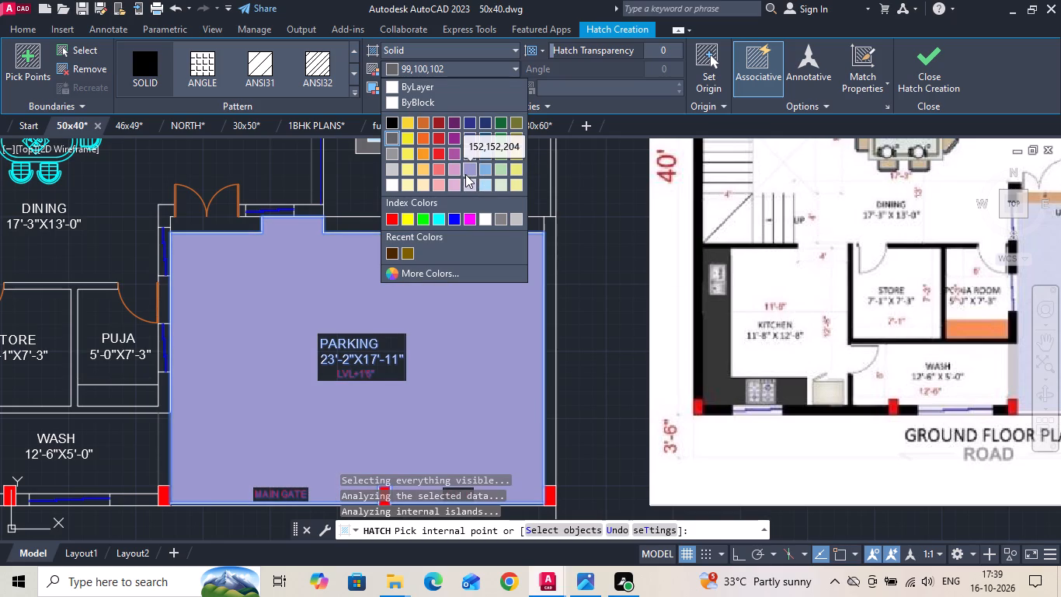
pyautogui.moveTo(464, 174); pyautogui.dragTo(466, 336, button='middle')
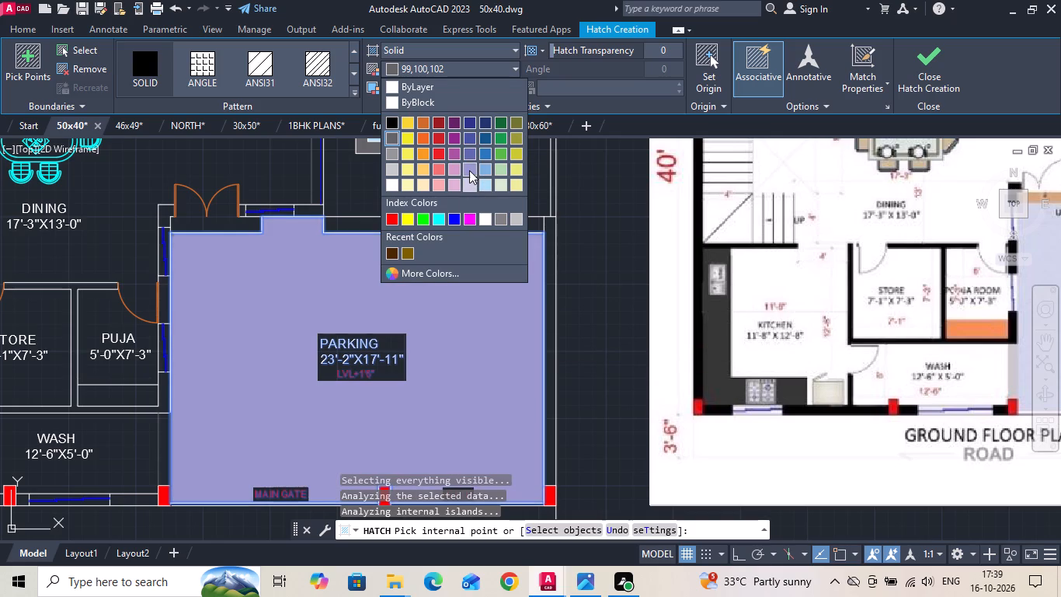
pyautogui.click(469, 169)
pyautogui.scroll(-1, 426, 402)
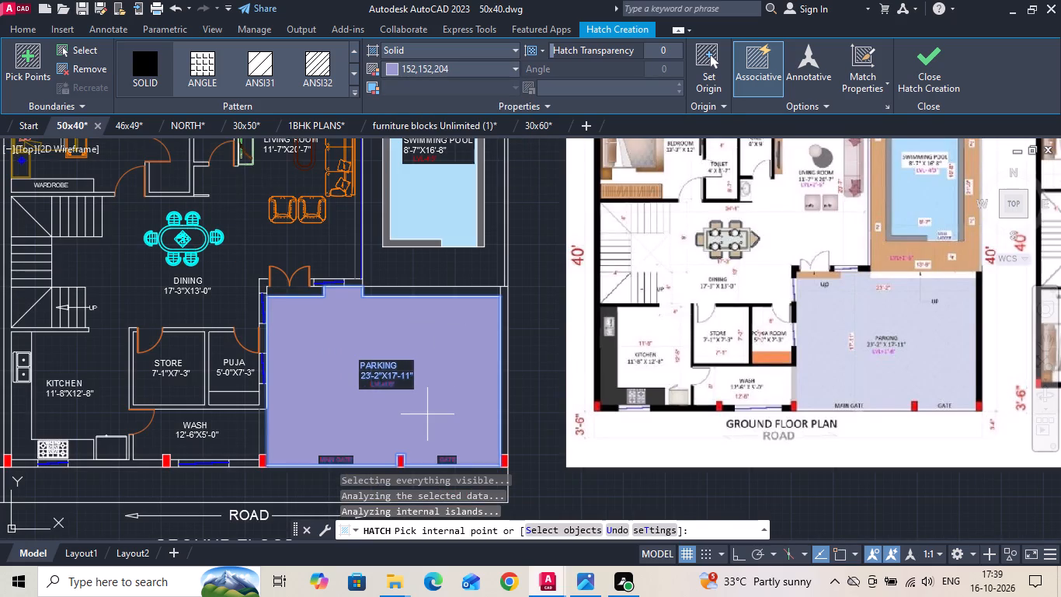
pyautogui.press('Escape')
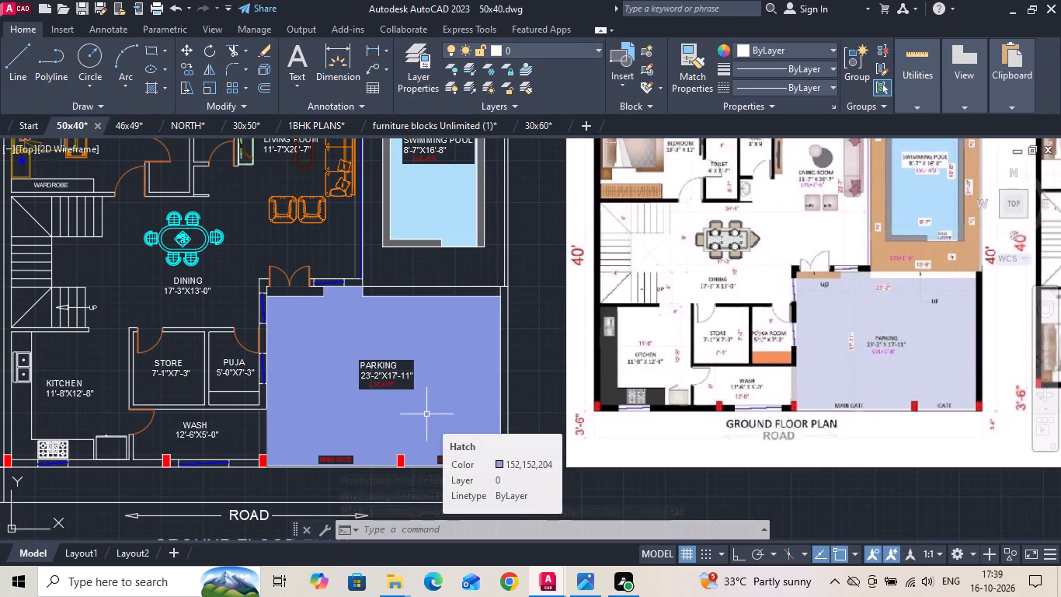
# Hatch the narrow platform strip in the puja room with a solid fill in colour 242,103,34.
pyautogui.write('H')
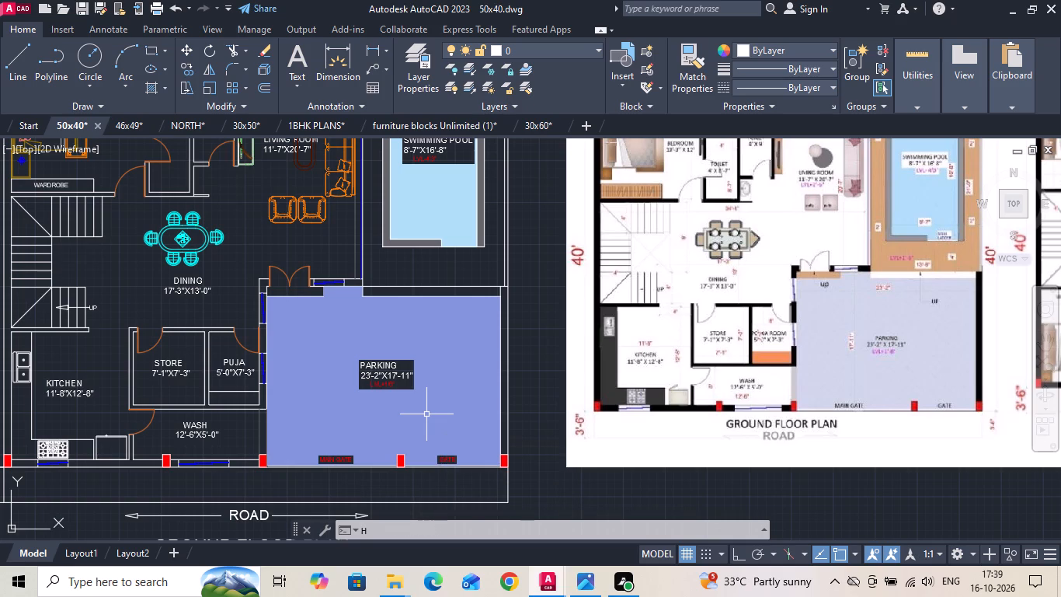
pyautogui.press('space')
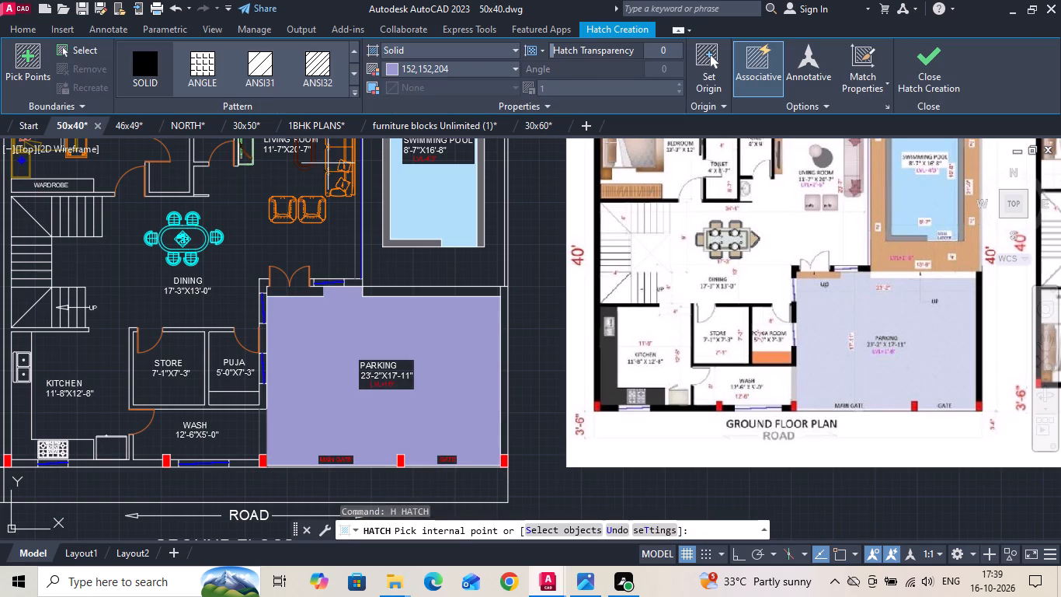
pyautogui.click(392, 68)
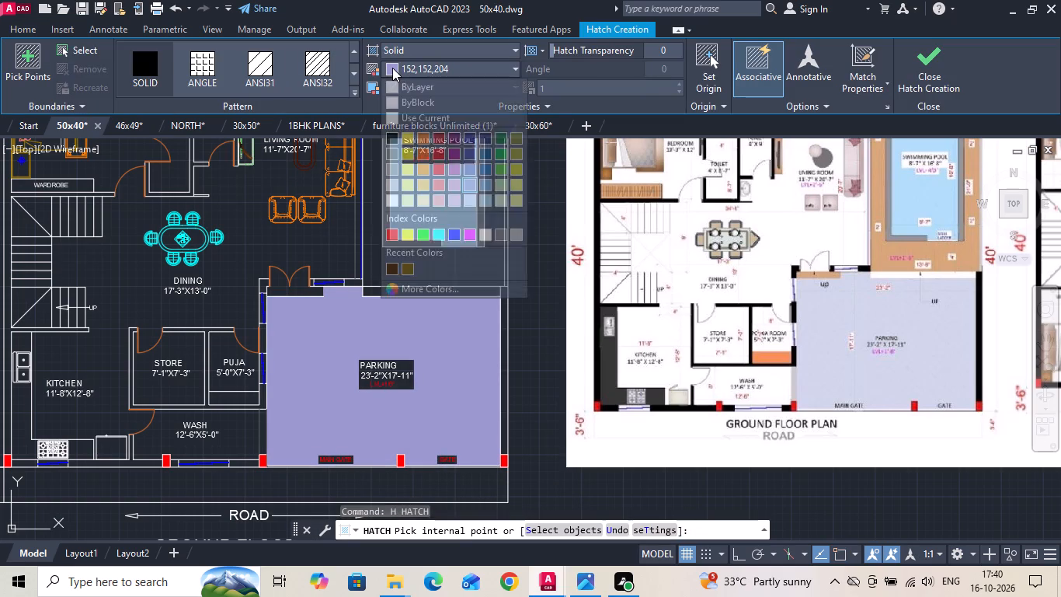
pyautogui.click(421, 155)
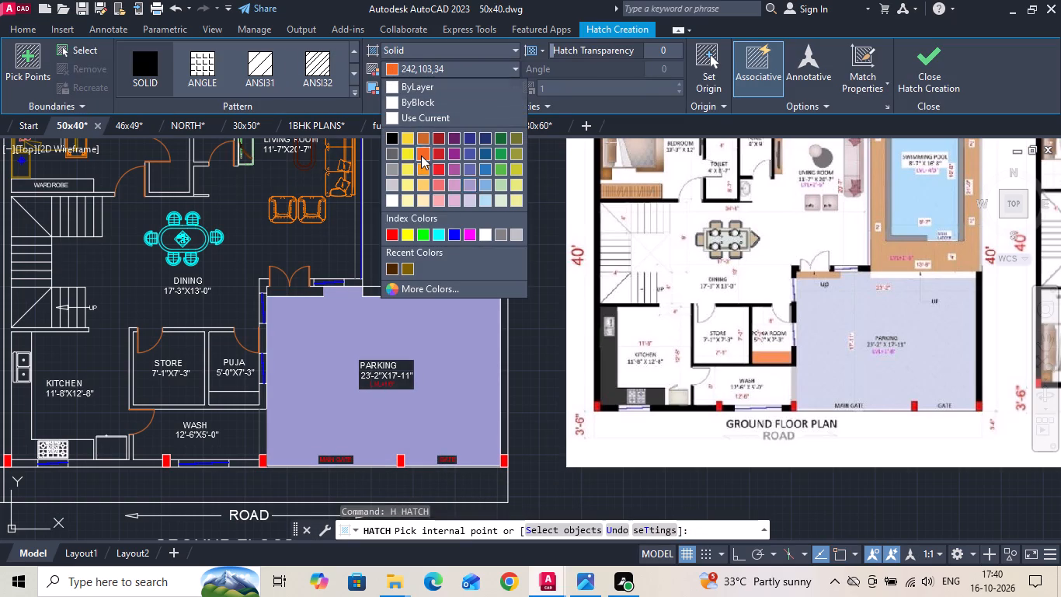
pyautogui.click(240, 401)
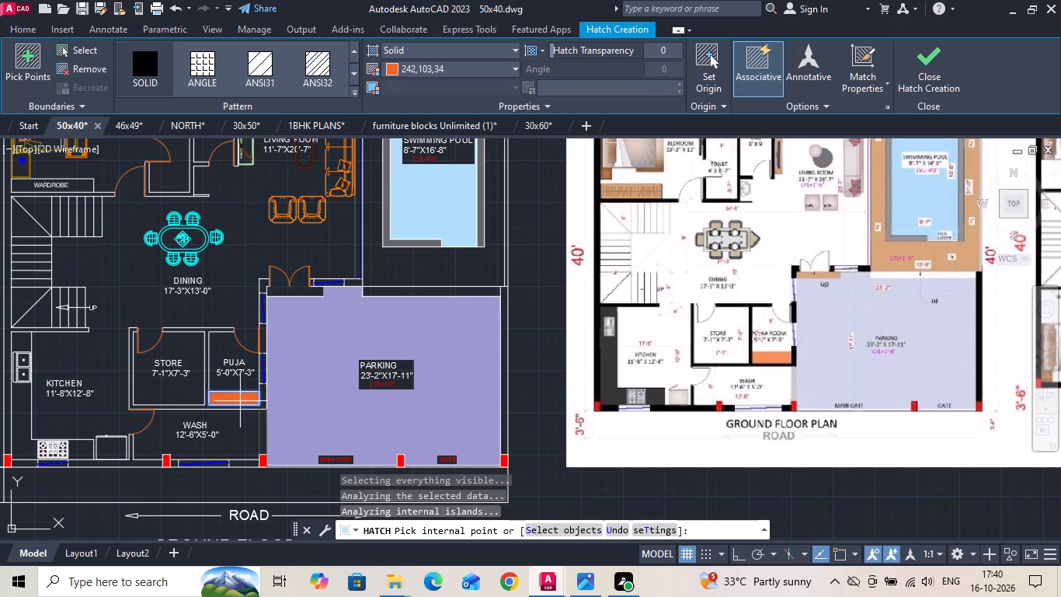
pyautogui.press('space')
pyautogui.press('space')
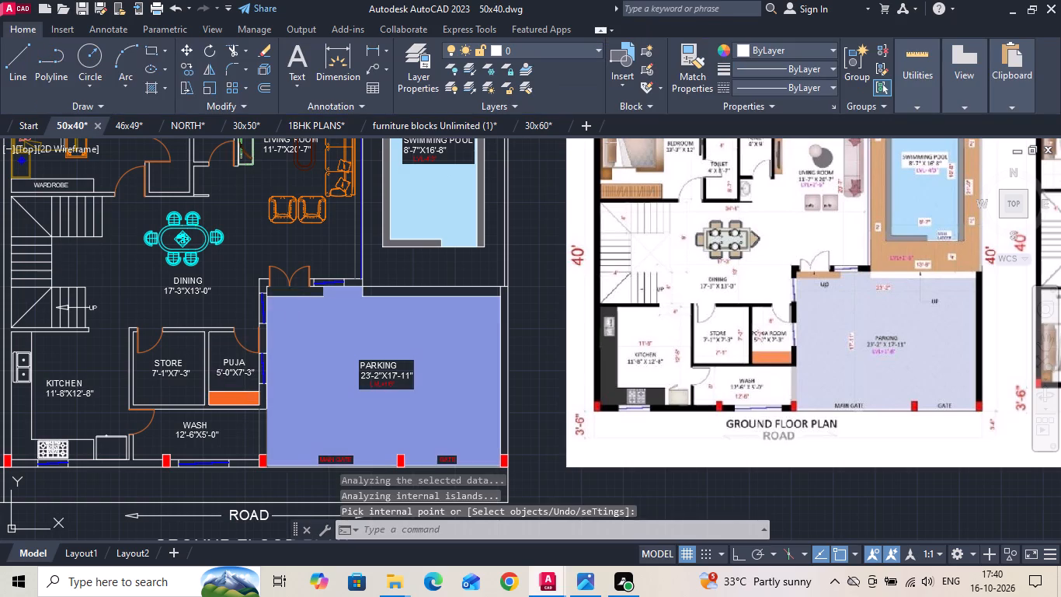
pyautogui.scroll(1, 296, 288)
pyautogui.press('Escape')
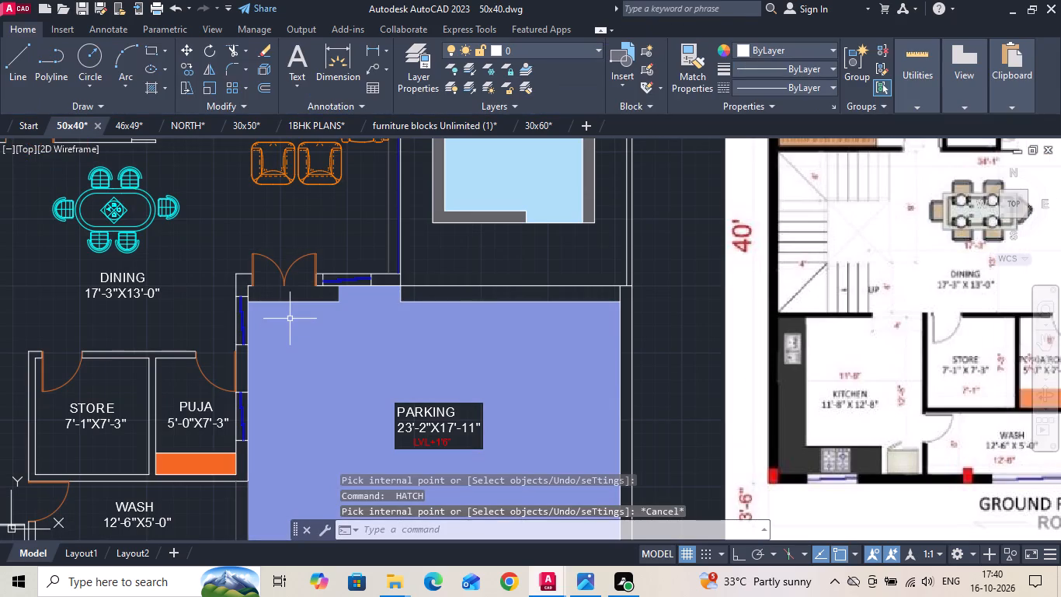
# Extend the wall line beside the double entrance door across the opening, closing the entrance step's outline.
pyautogui.write('EX')
pyautogui.press('space')
pyautogui.scroll(2, 294, 287)
pyautogui.click(356, 284)
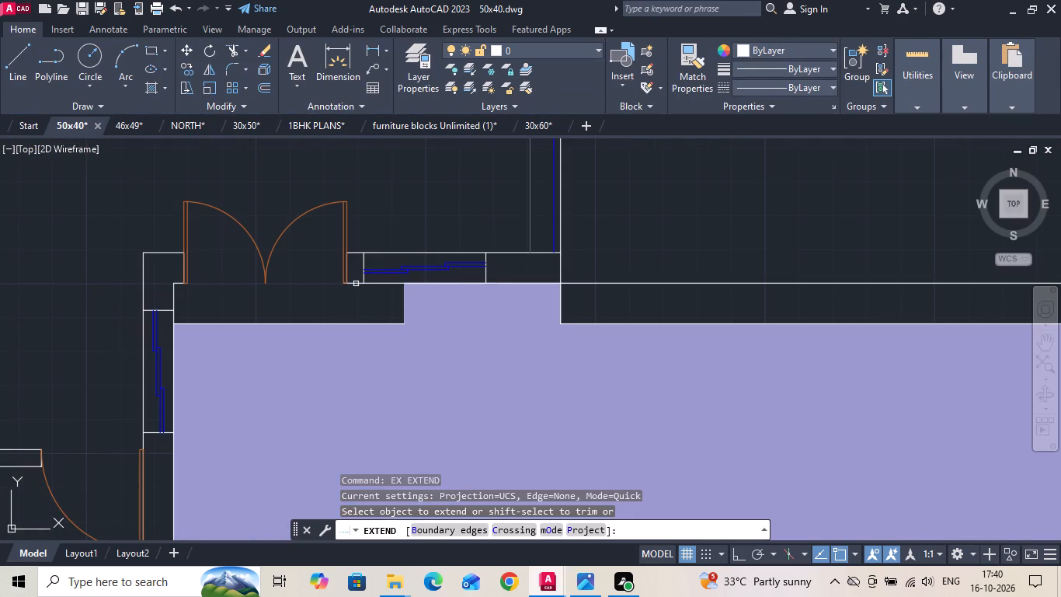
pyautogui.tripleClick(356, 284)
pyautogui.doubleClick(357, 284)
pyautogui.press('Escape')
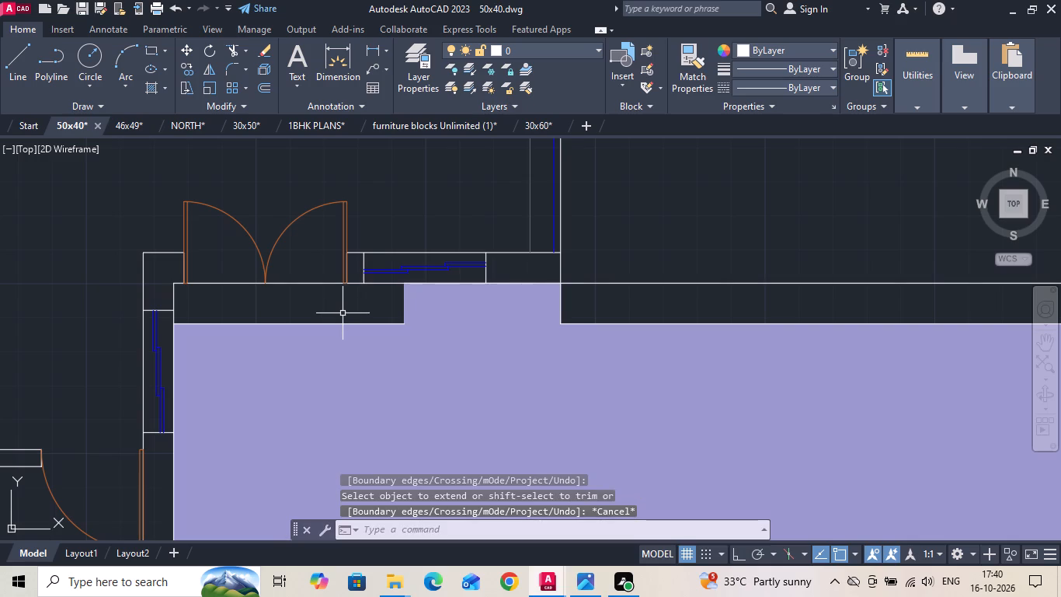
# Hatch the step in front of the double entrance door with the solid 242,103,34 fill.
pyautogui.press('h')
pyautogui.press('space')
pyautogui.click(305, 314)
pyautogui.press('space')
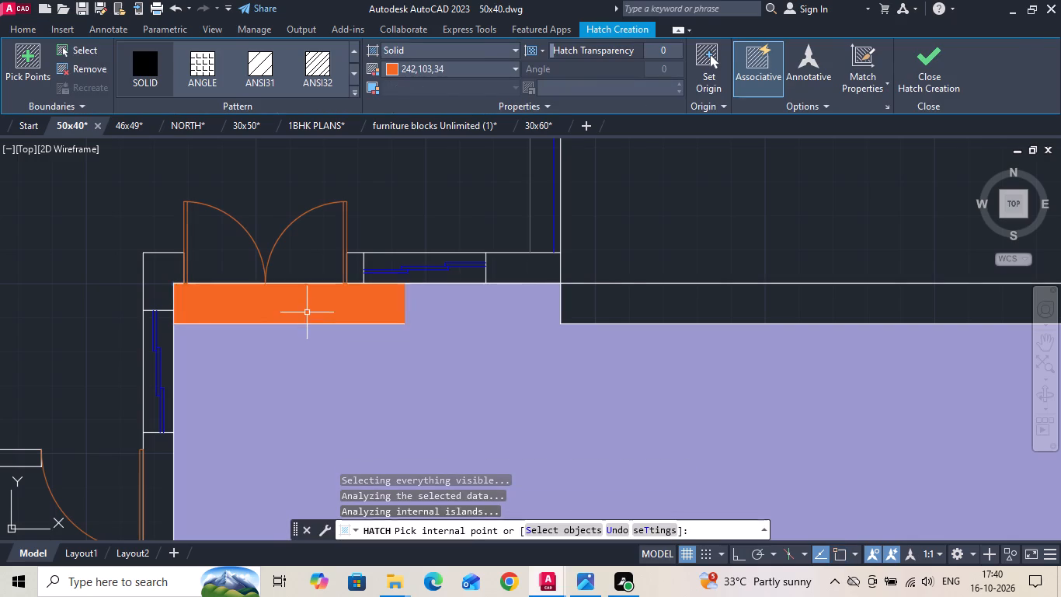
# Hatch the deck around the swimming pool with a solid fill in colour 205,105,40.
pyautogui.scroll(-3, 437, 318)
pyautogui.scroll(-1, 397, 375)
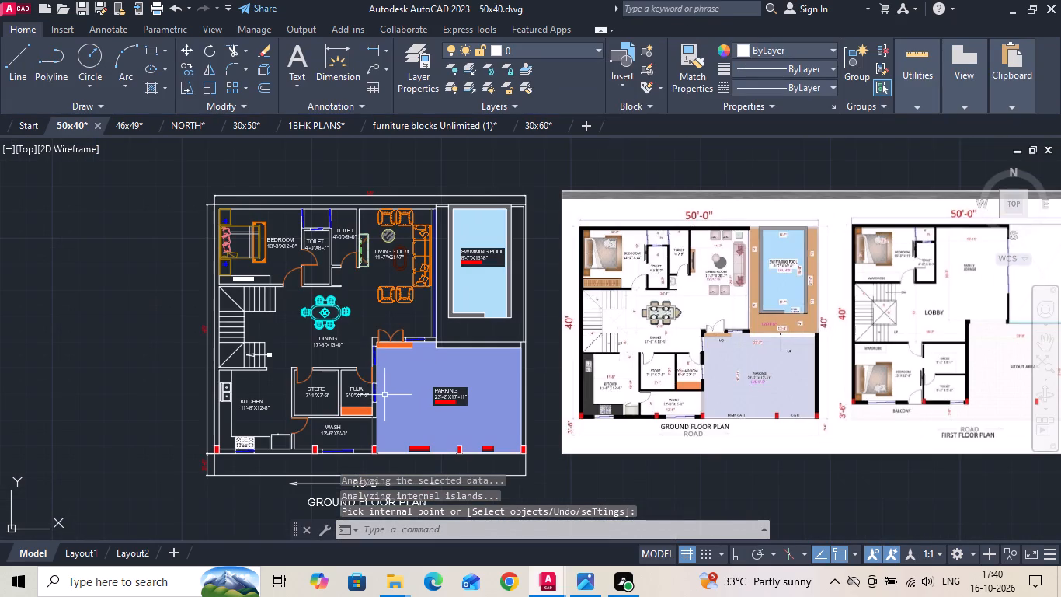
pyautogui.press('space')
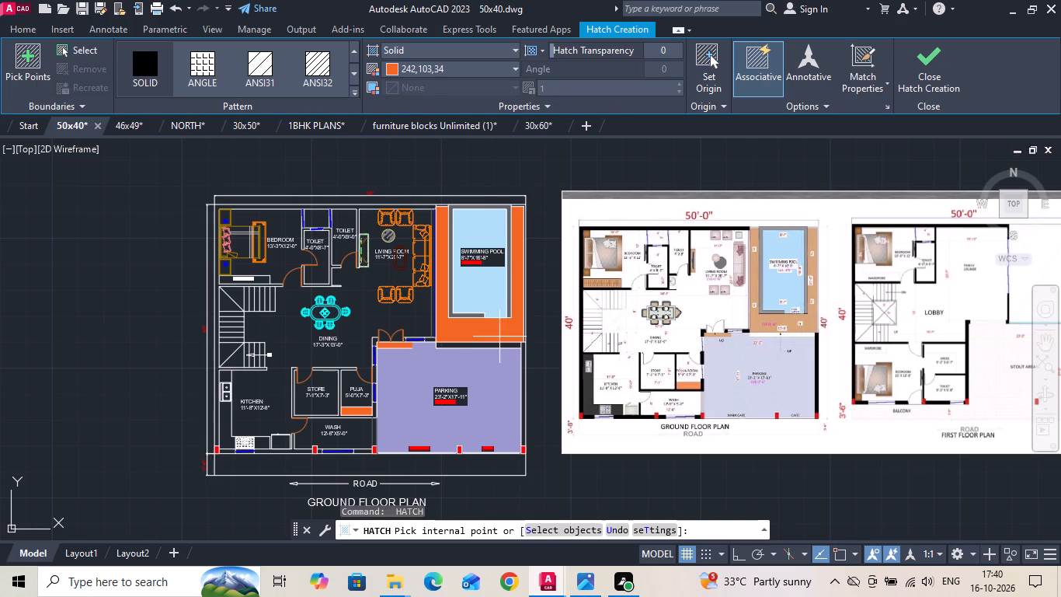
pyautogui.click(499, 337)
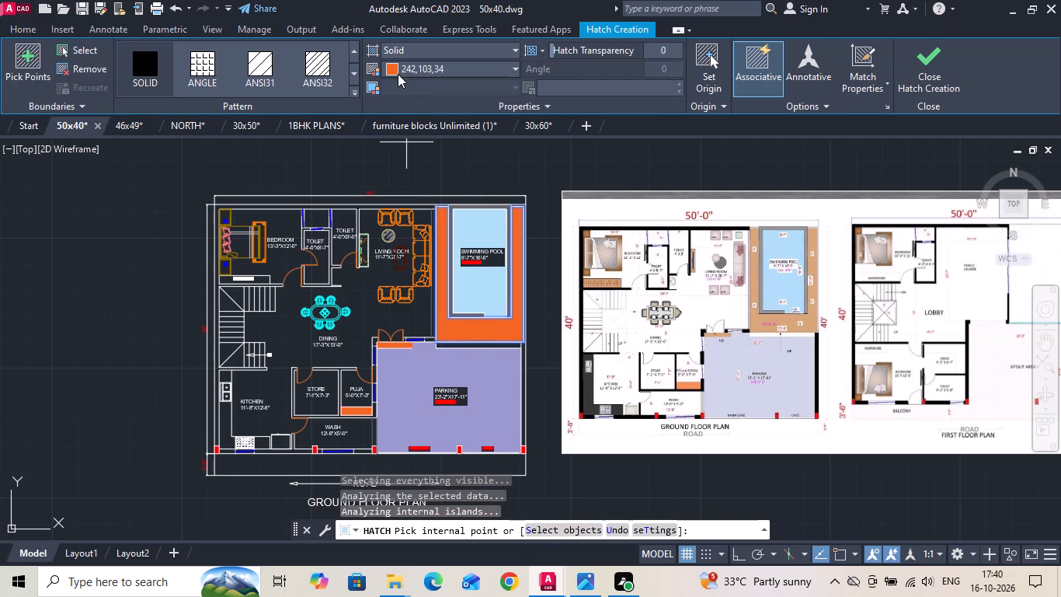
pyautogui.click(396, 68)
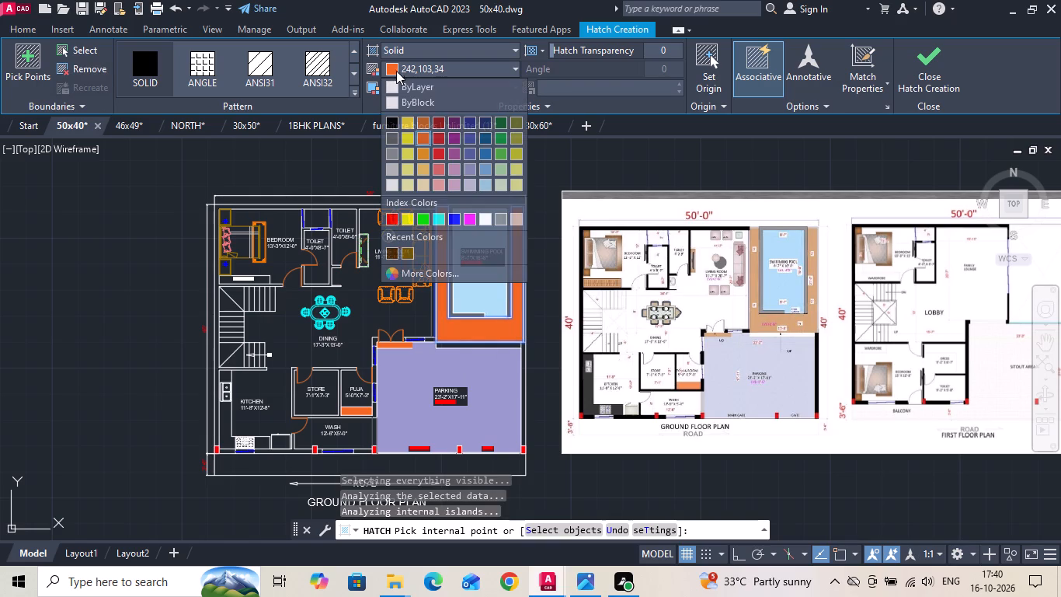
pyautogui.click(426, 119)
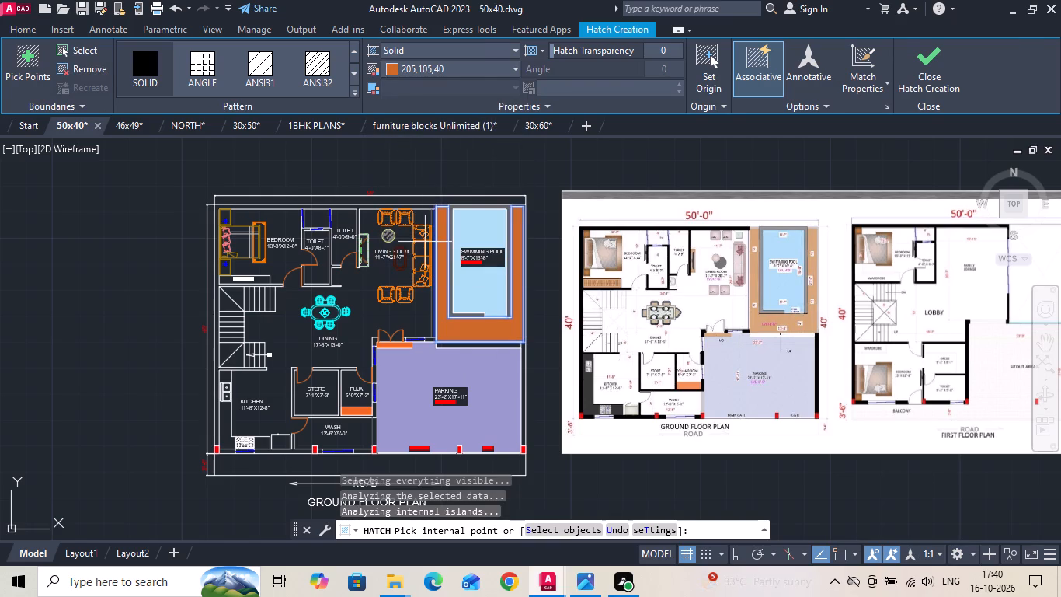
pyautogui.press('Escape')
# Match the pool deck hatch's properties onto the entrance step hatch and the puja room platform hatch.
pyautogui.click(673, 74)
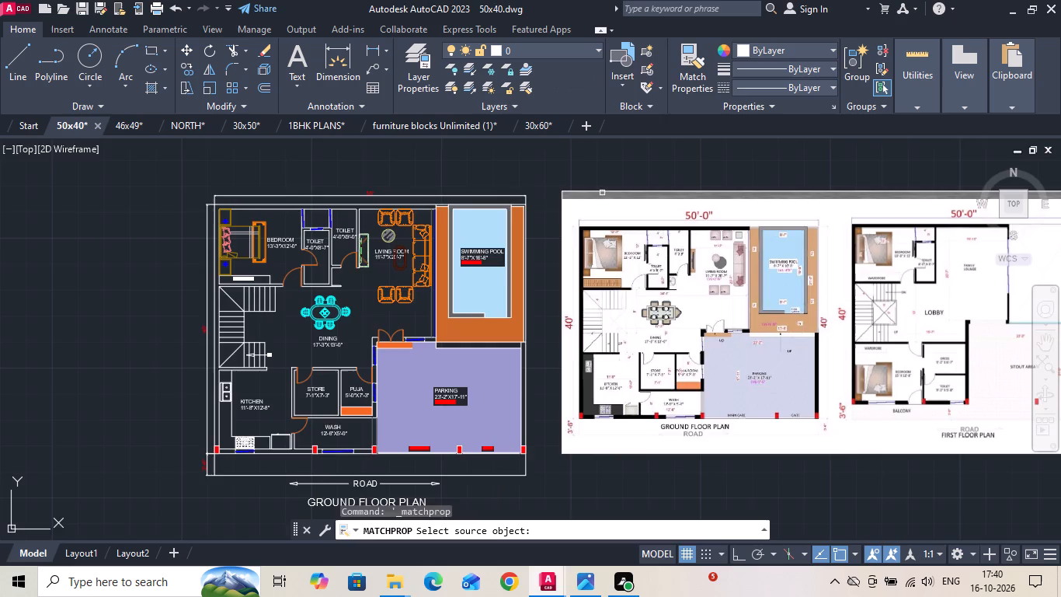
pyautogui.scroll(2, 485, 298)
pyautogui.click(421, 374)
pyautogui.click(256, 414)
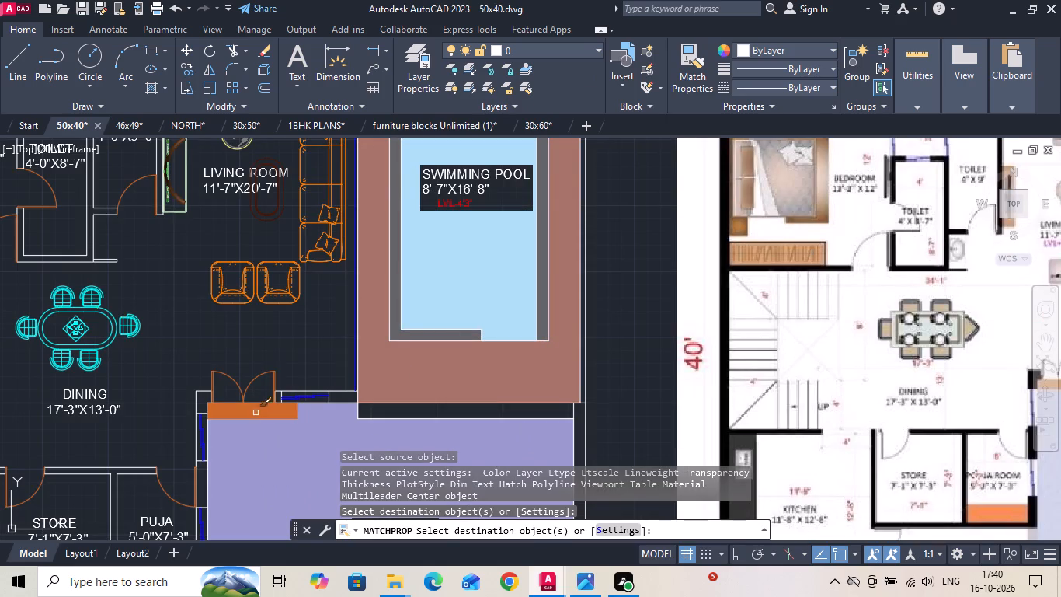
pyautogui.moveTo(194, 459); pyautogui.dragTo(191, 298, button='middle')
pyautogui.click(159, 424)
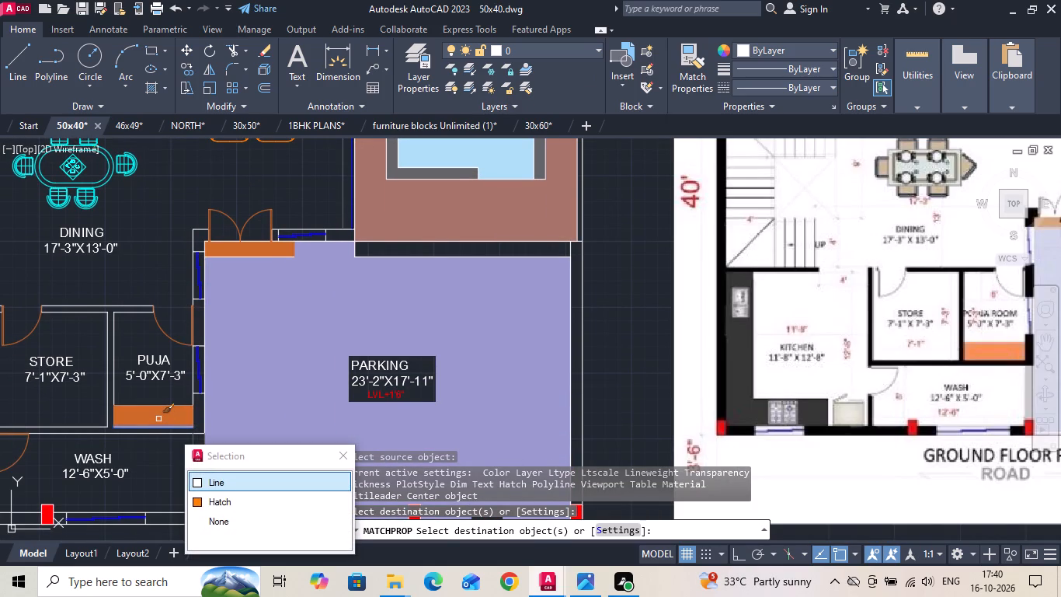
pyautogui.press('Escape')
pyautogui.click(186, 414)
pyautogui.press('space')
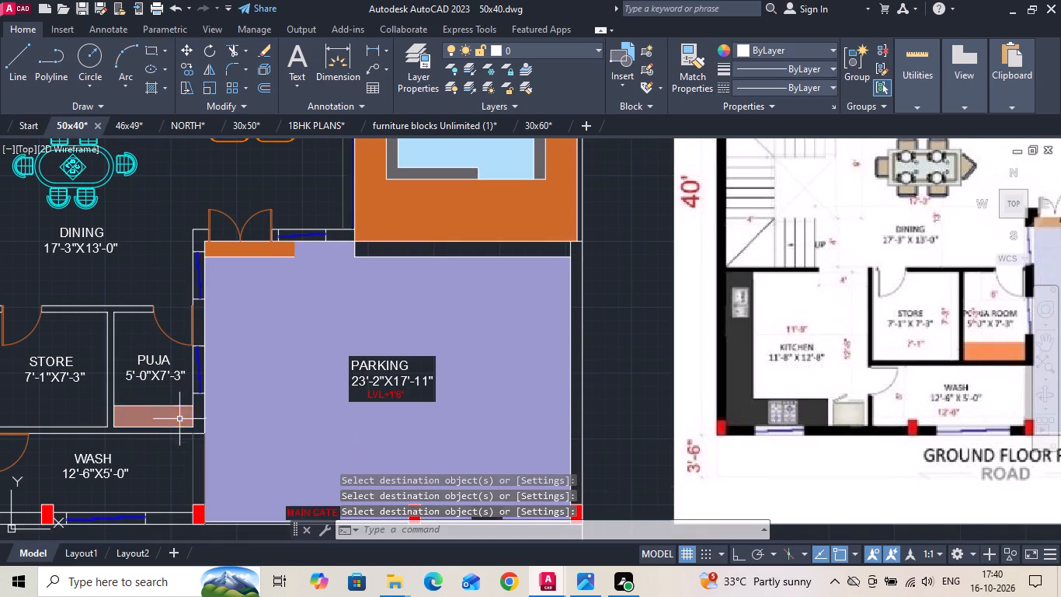
pyautogui.scroll(-1, 273, 456)
pyautogui.press('Escape')
# Change the pool deck hatch's pattern to ANSI37.
pyautogui.click(369, 313)
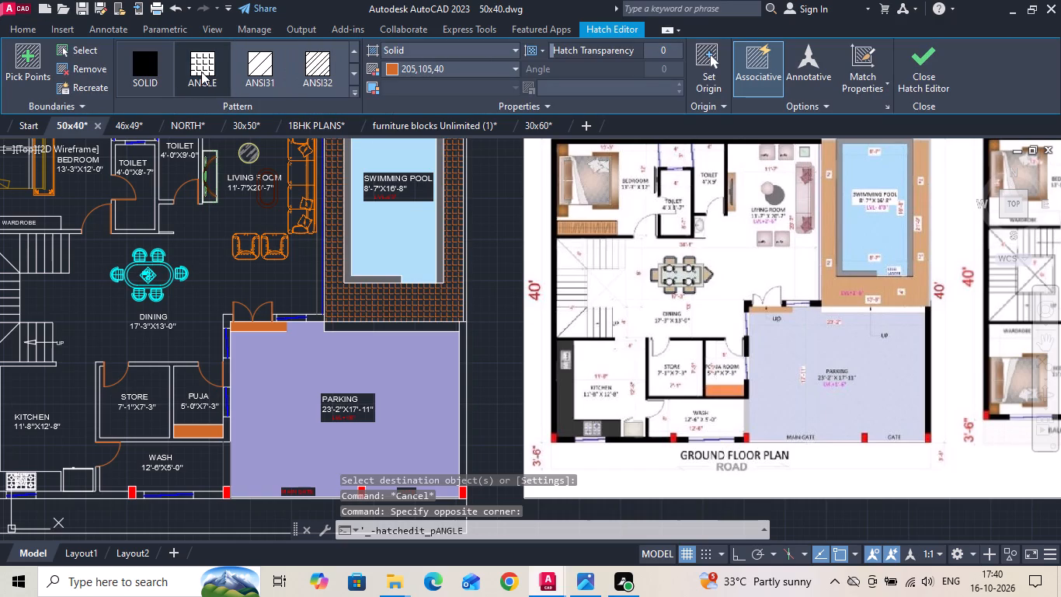
pyautogui.scroll(-1, 201, 72)
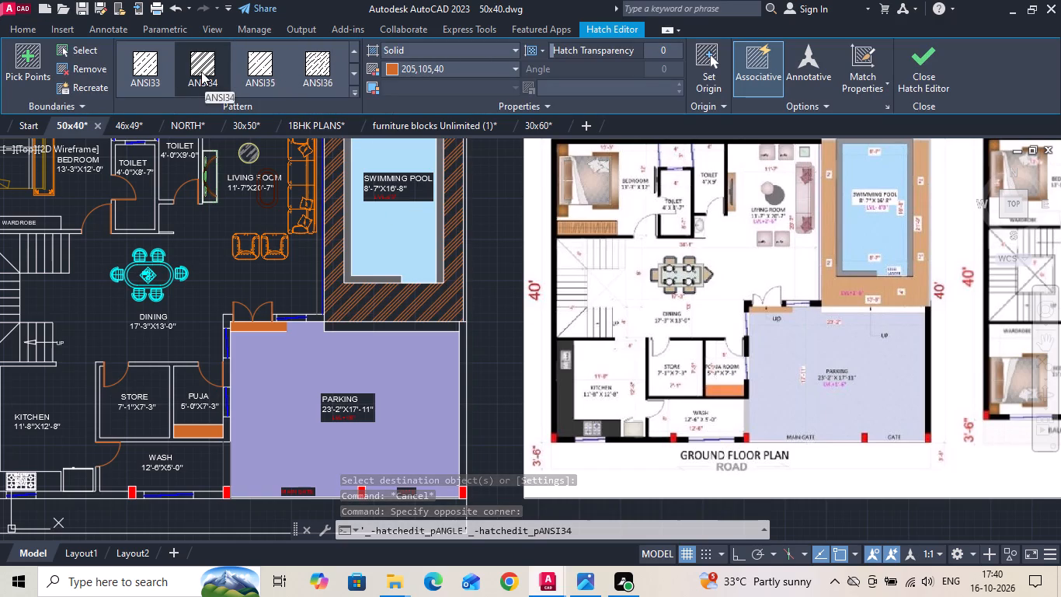
pyautogui.scroll(-1, 201, 72)
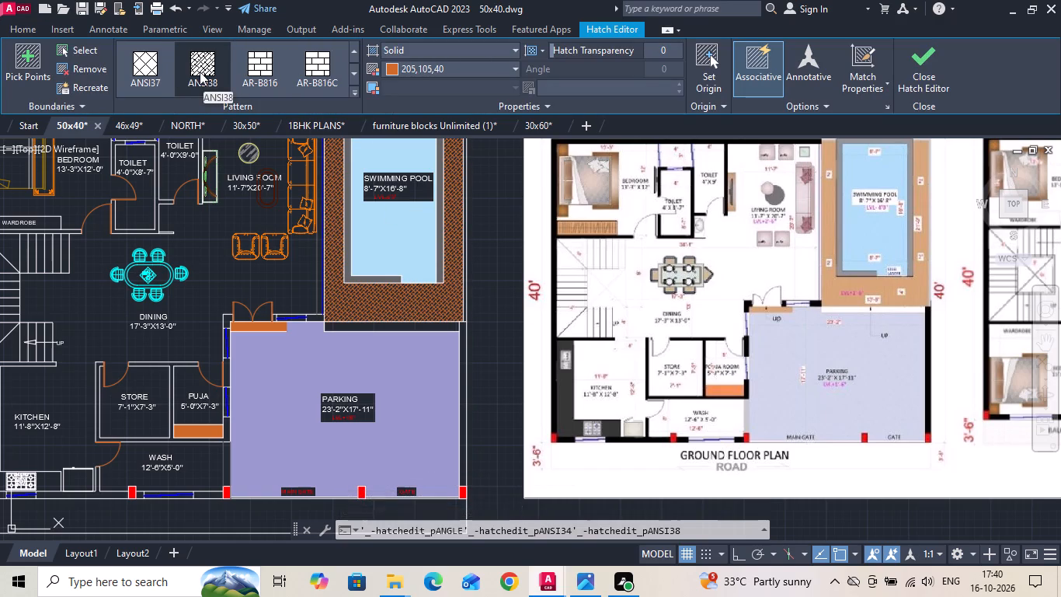
pyautogui.click(153, 79)
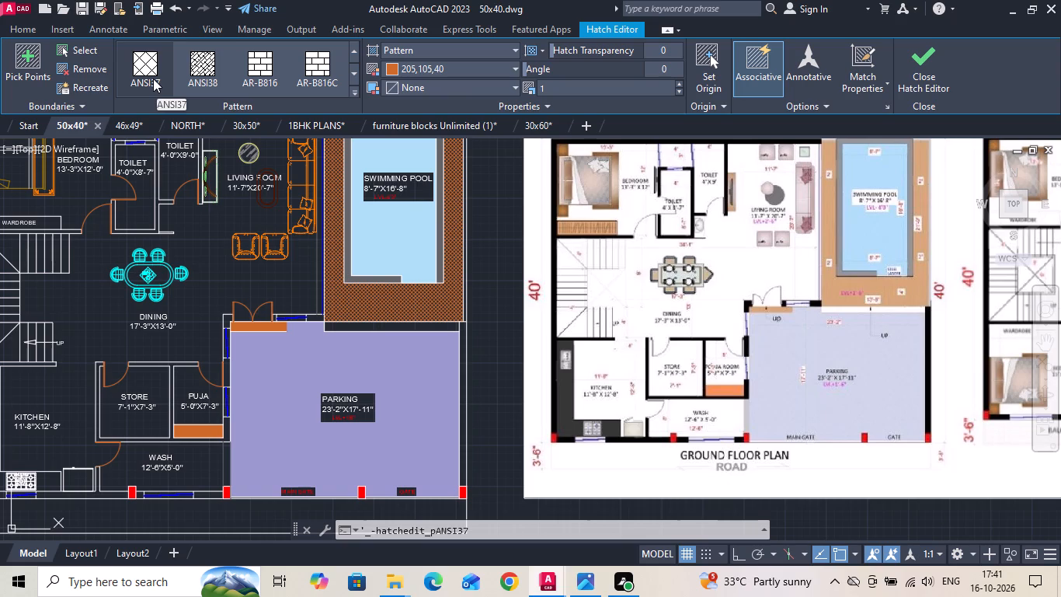
# Browse the hatch patterns and change the pool deck hatch's pattern to USER.
pyautogui.scroll(-1, 158, 79)
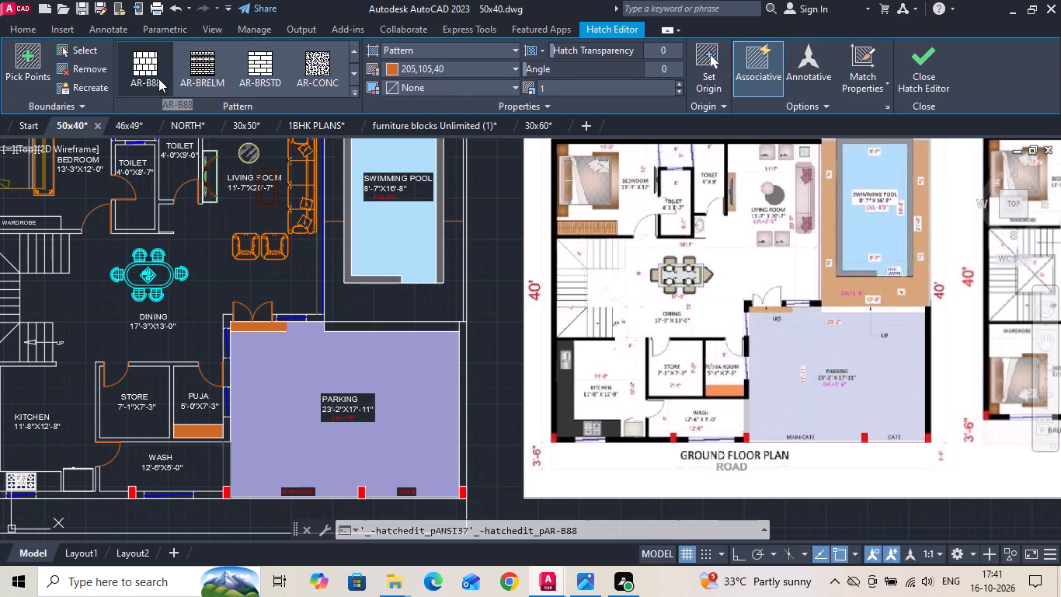
pyautogui.scroll(-2, 158, 79)
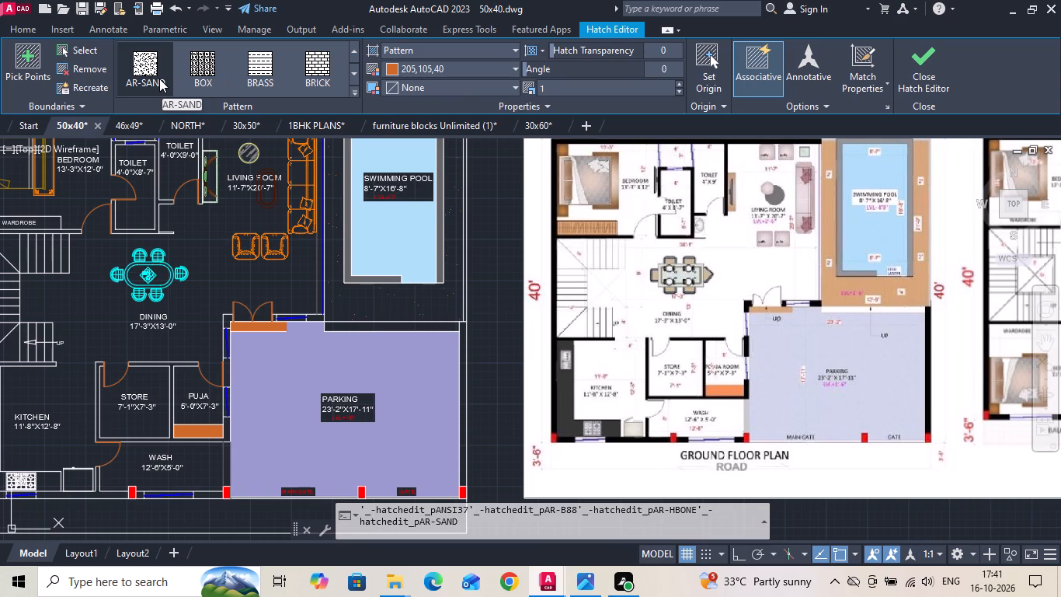
pyautogui.scroll(-1, 159, 79)
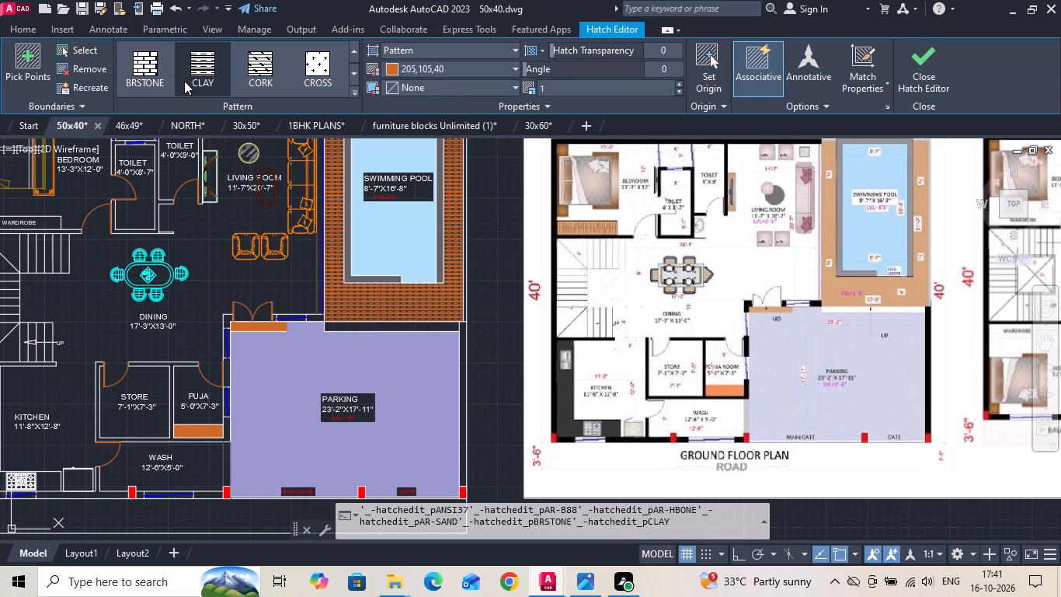
pyautogui.scroll(-1, 184, 81)
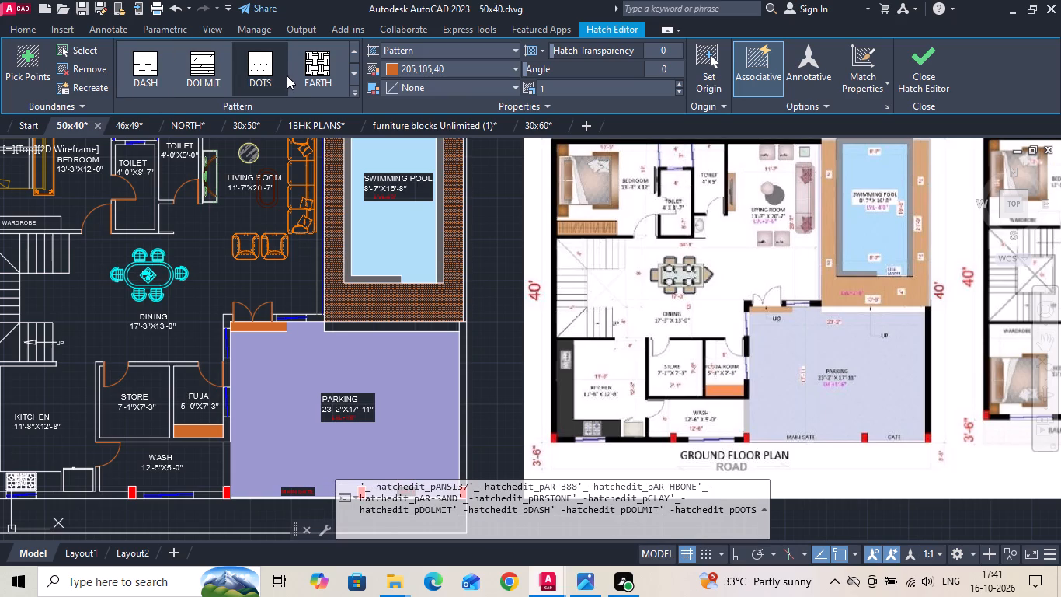
pyautogui.scroll(-1, 294, 79)
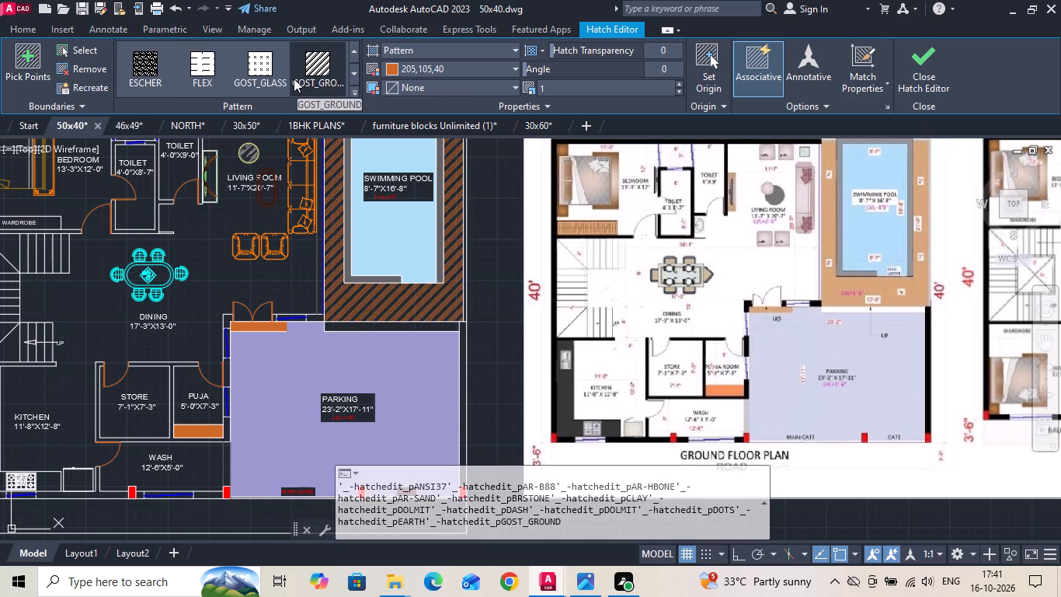
pyautogui.scroll(-1, 190, 84)
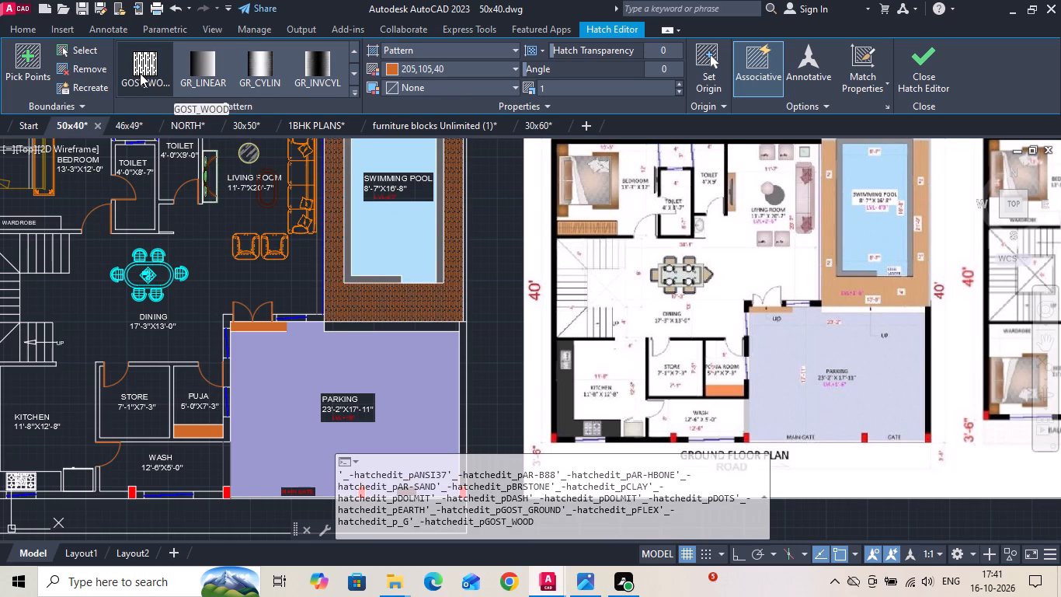
pyautogui.scroll(-2, 140, 73)
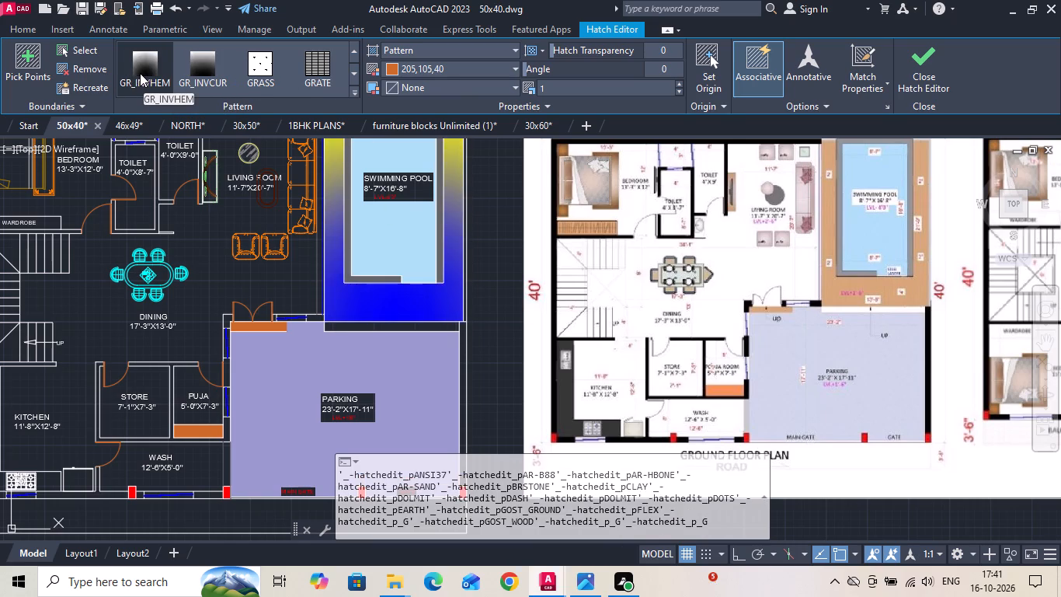
pyautogui.scroll(-2, 140, 73)
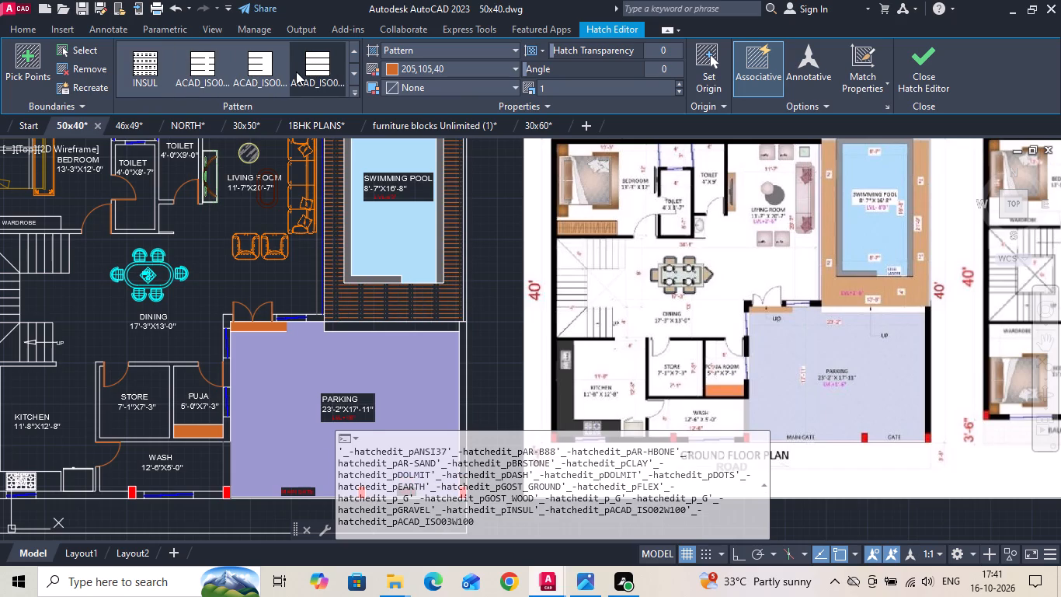
pyautogui.scroll(-1, 296, 72)
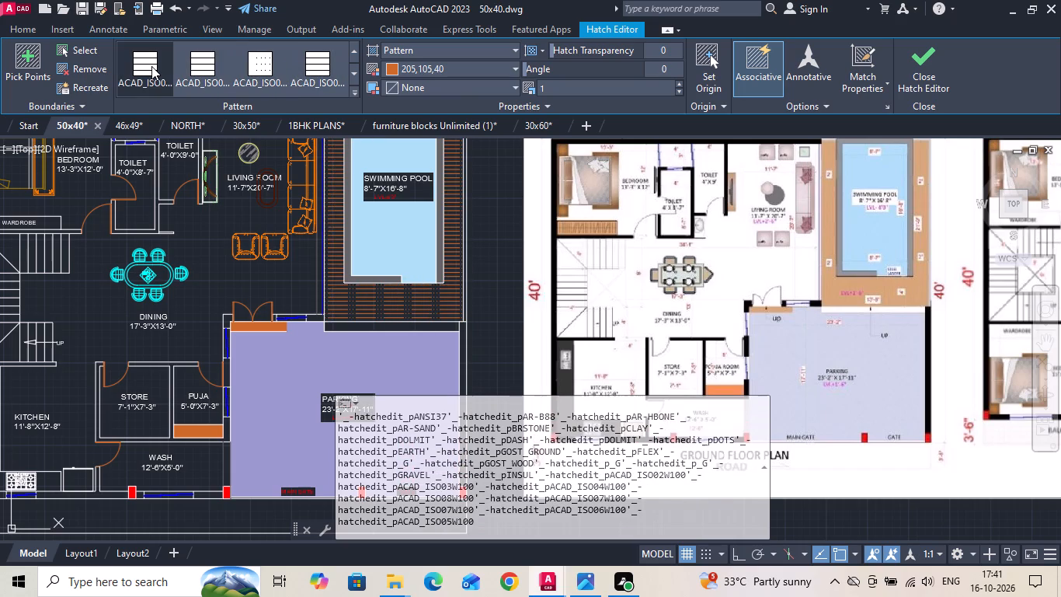
pyautogui.scroll(-1, 151, 66)
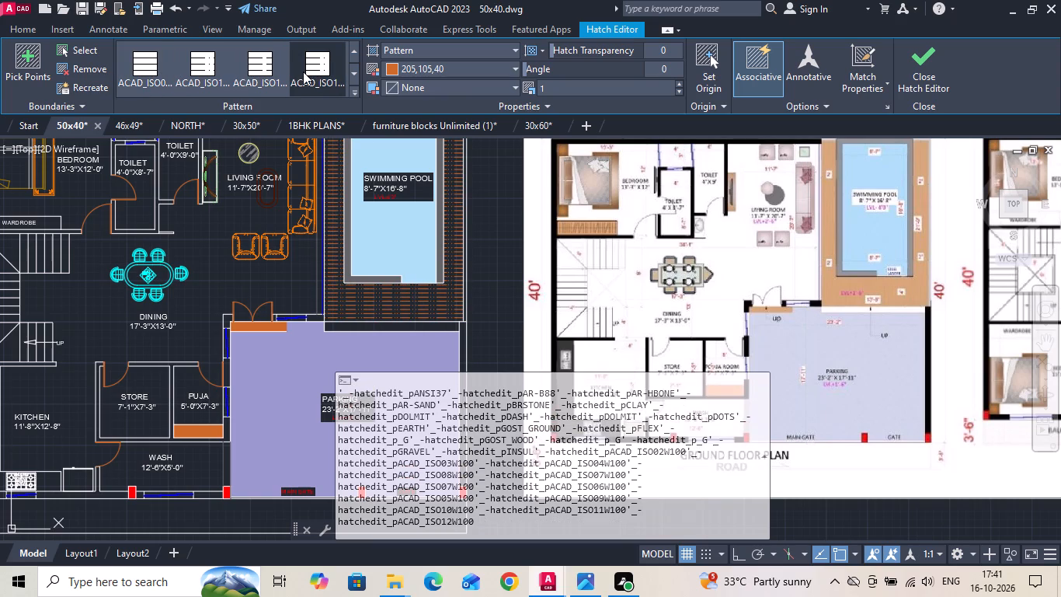
pyautogui.scroll(-1, 303, 72)
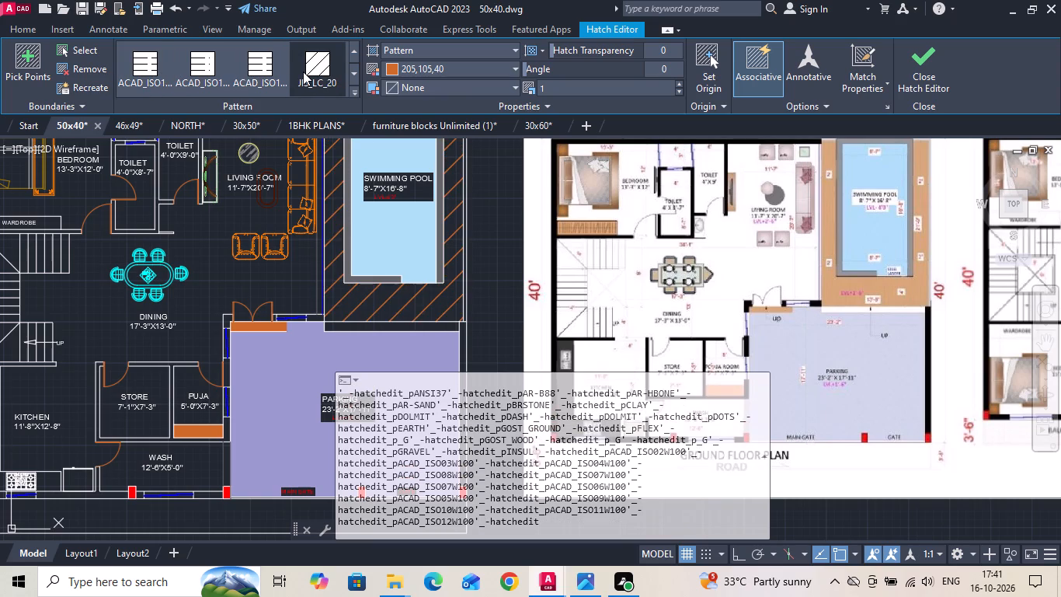
pyautogui.scroll(-1, 303, 72)
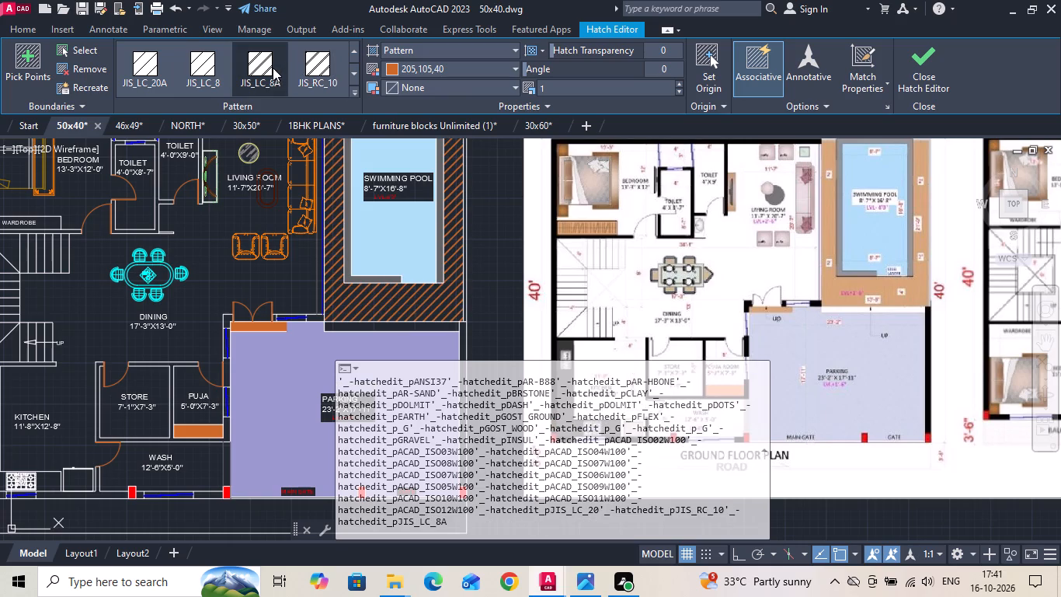
pyautogui.scroll(-2, 273, 68)
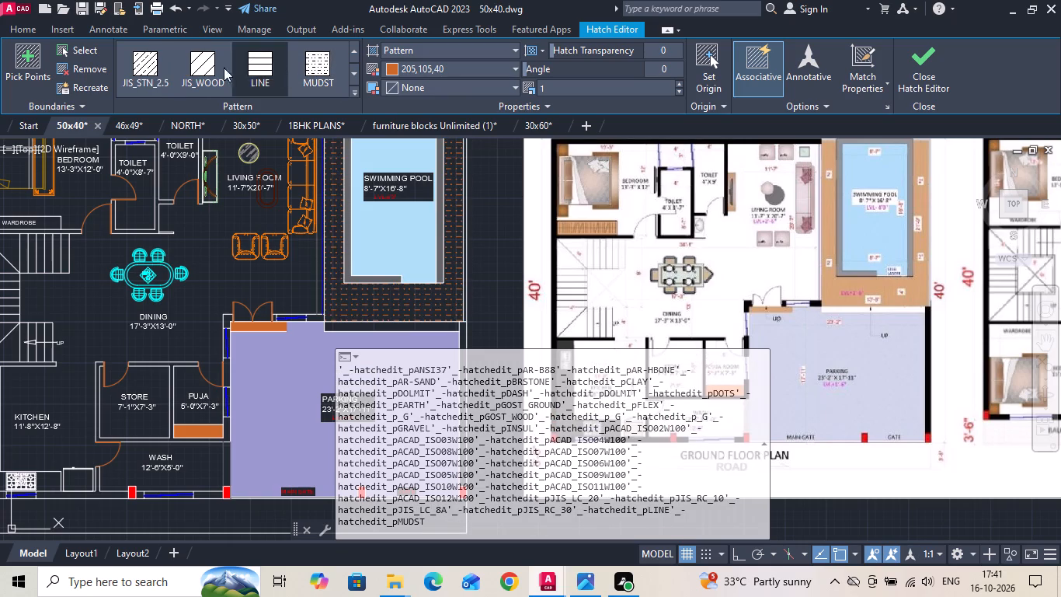
pyautogui.scroll(-1, 152, 68)
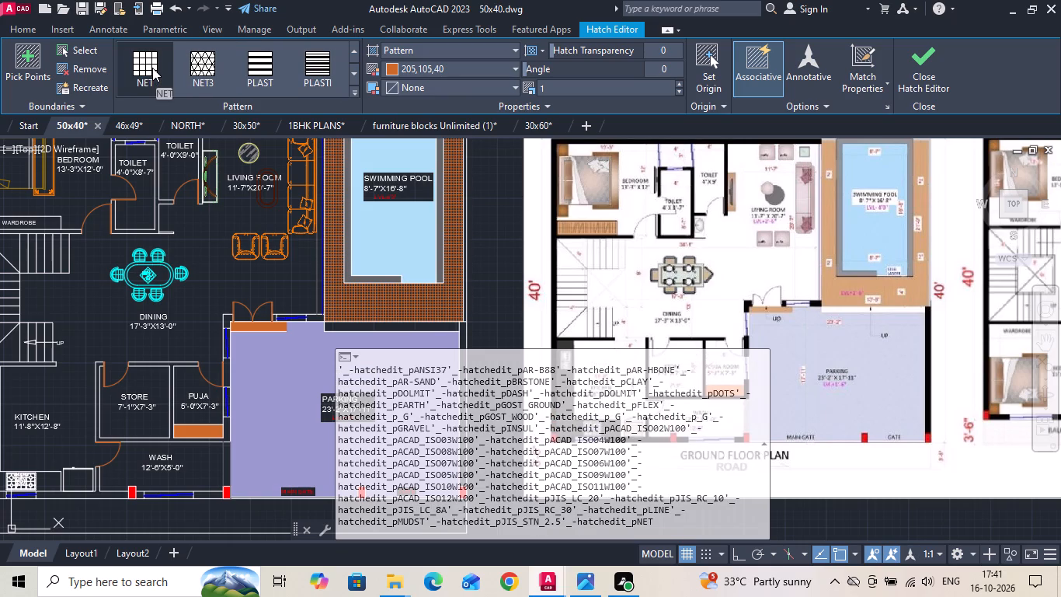
pyautogui.scroll(-1, 152, 68)
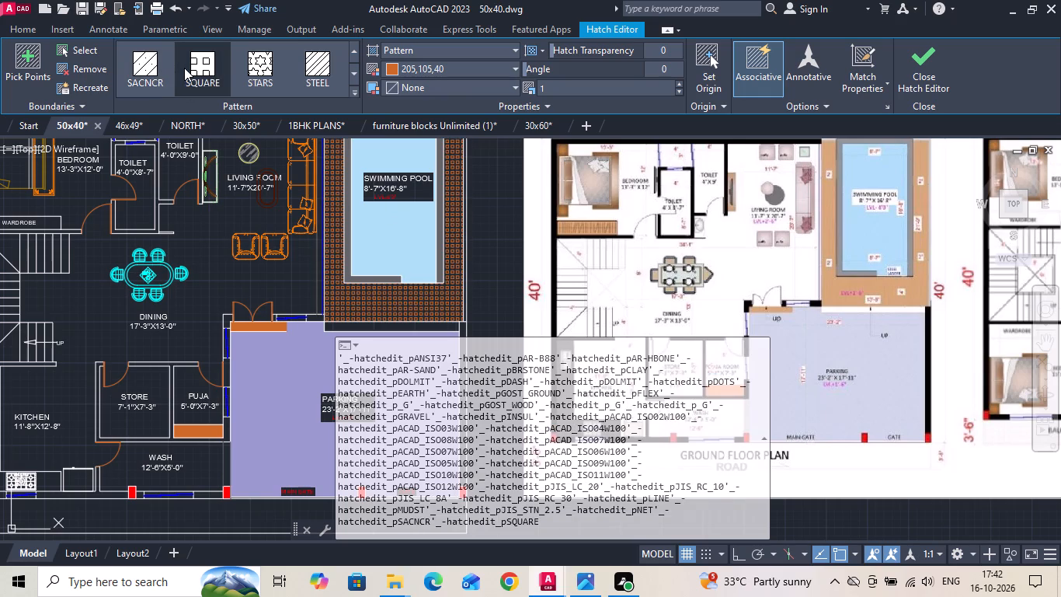
pyautogui.scroll(-1, 184, 68)
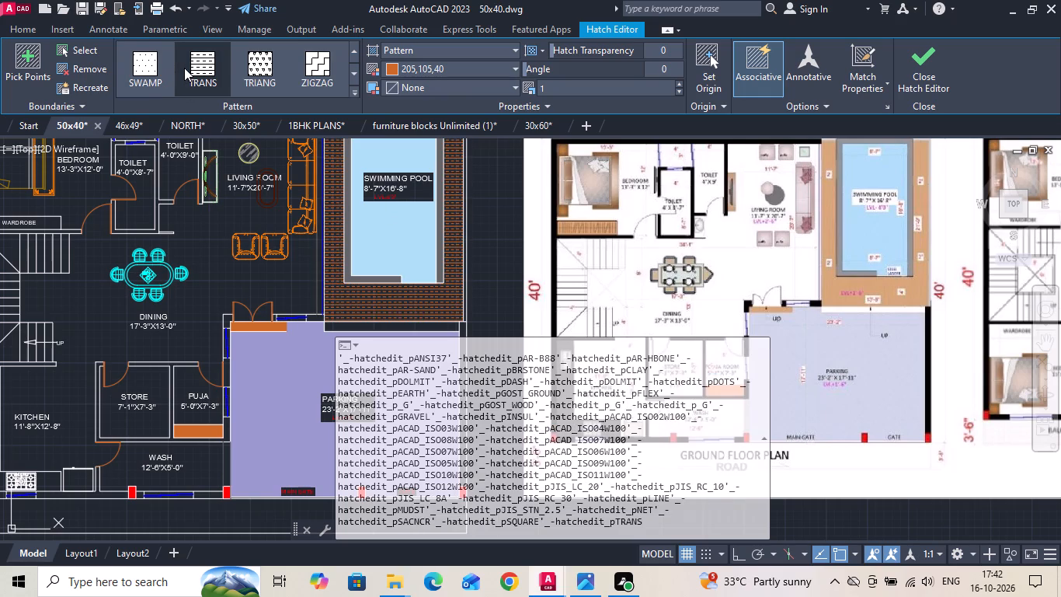
pyautogui.scroll(-1, 184, 68)
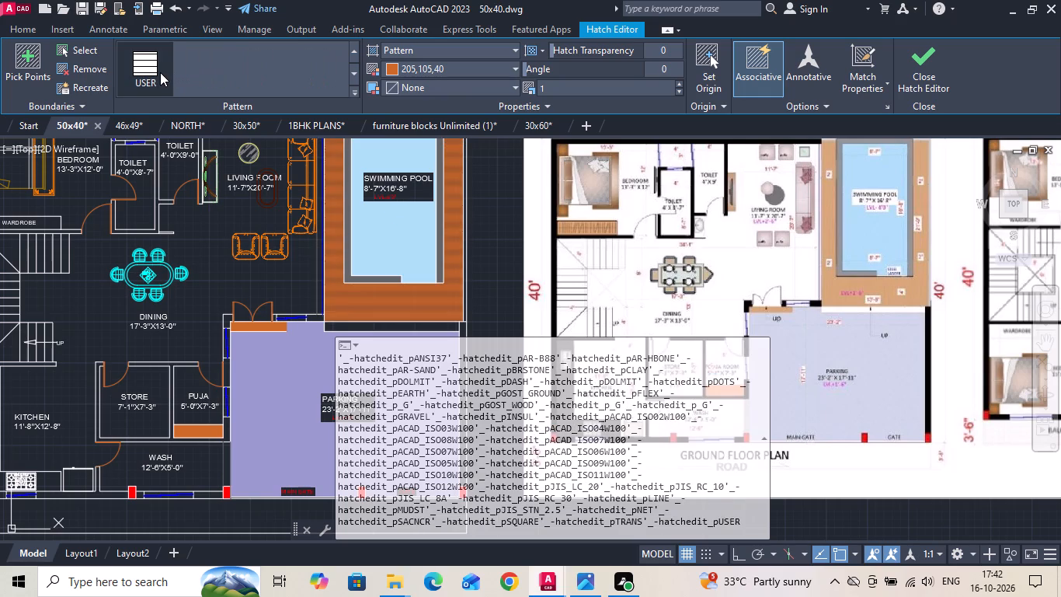
pyautogui.click(160, 72)
pyautogui.scroll(4, 352, 281)
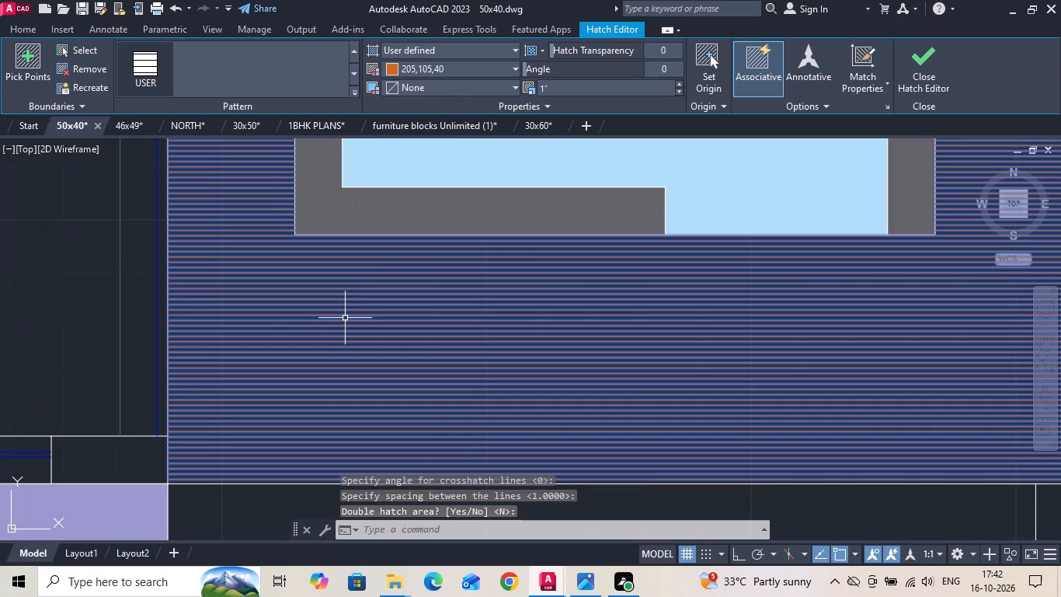
pyautogui.press('space')
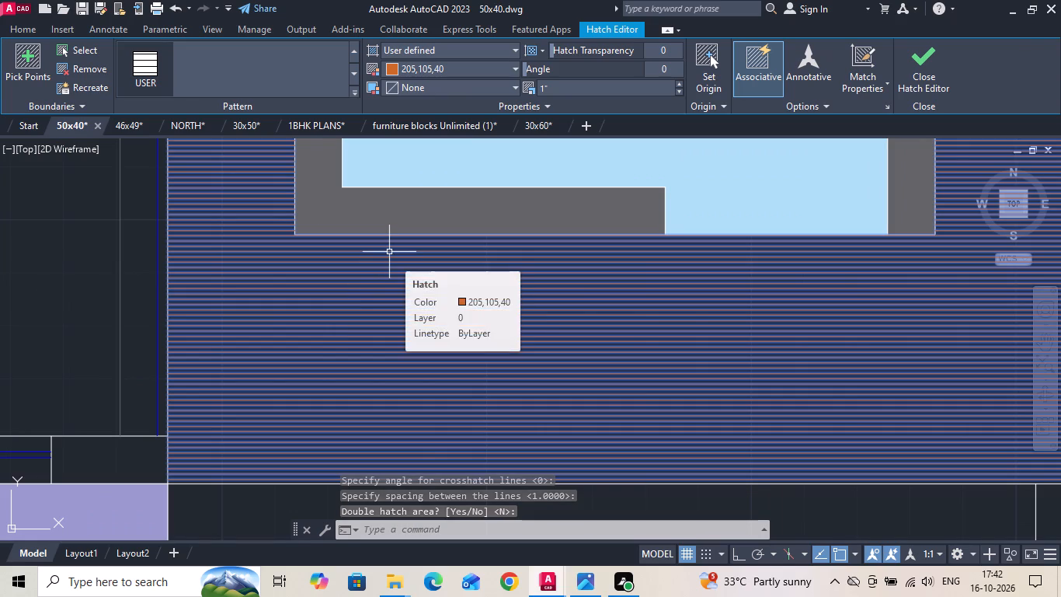
# Hatch the outer wall and its connected bedroom, living room and staircase walls with a solid fill in colour 0,0,0.
pyautogui.scroll(-4, 391, 257)
pyautogui.scroll(-1, 386, 340)
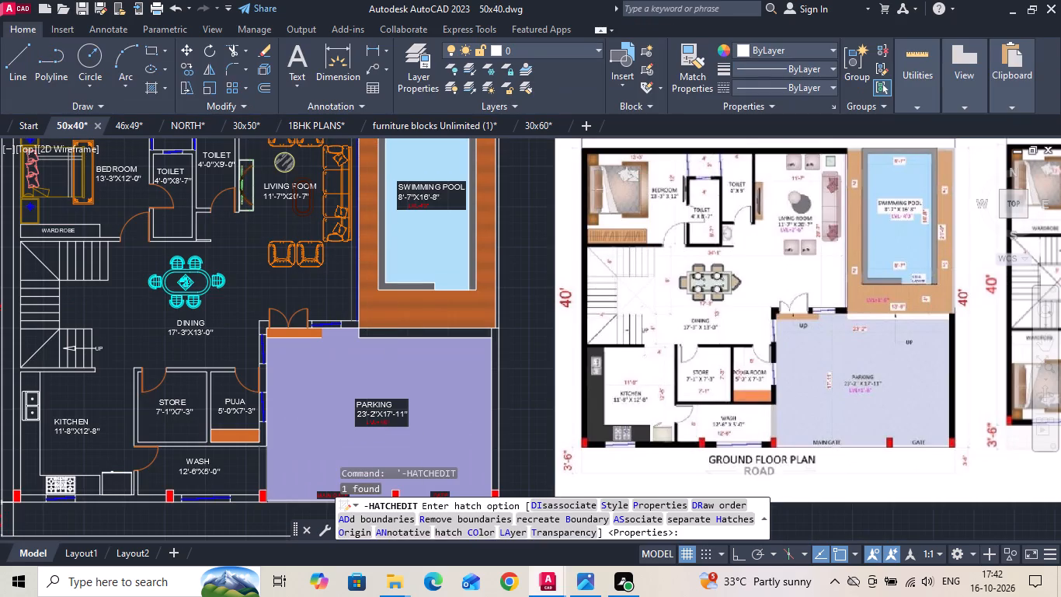
pyautogui.write('H')
pyautogui.press('space')
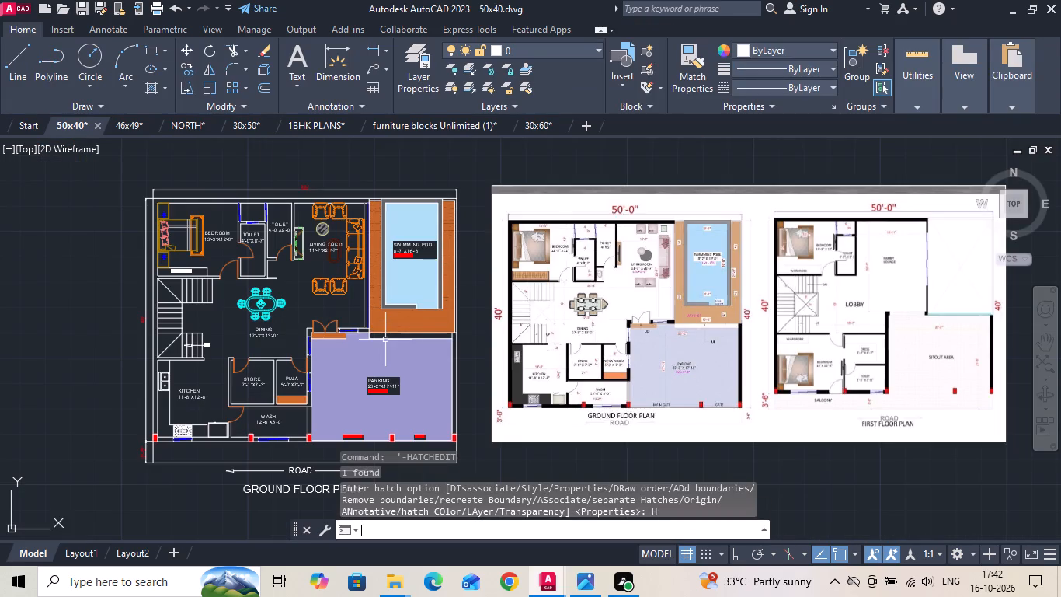
pyautogui.scroll(2, 155, 439)
pyautogui.scroll(-1, 155, 391)
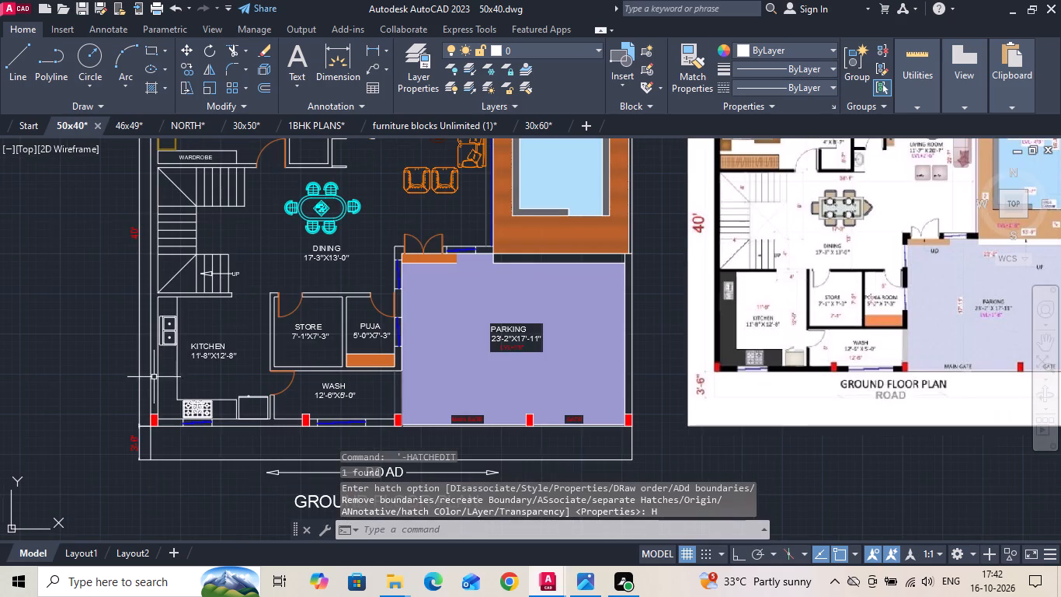
pyautogui.moveTo(157, 338); pyautogui.dragTo(168, 446, button='middle')
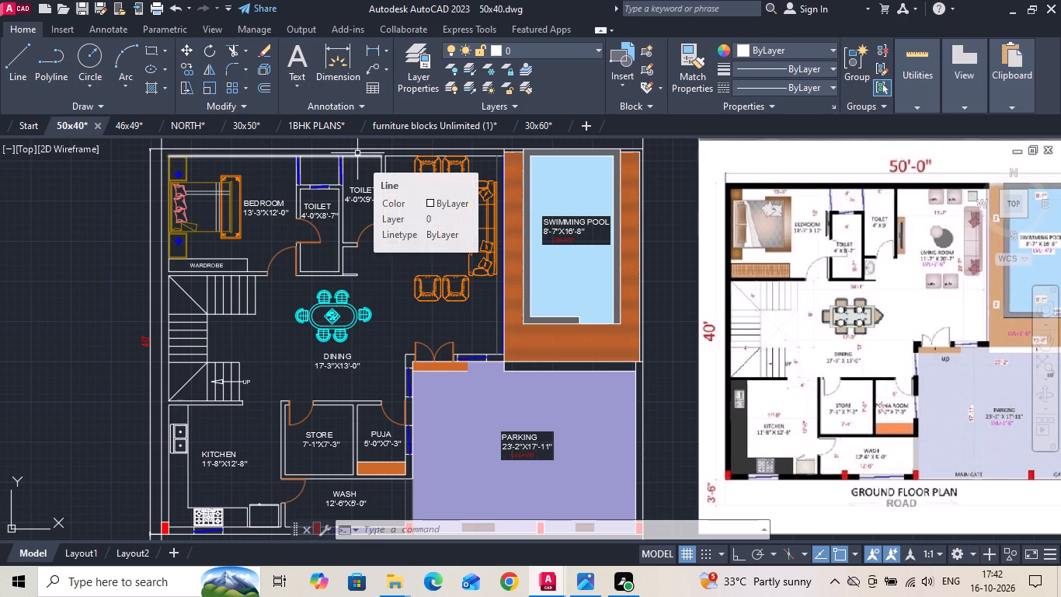
pyautogui.scroll(-1, 357, 153)
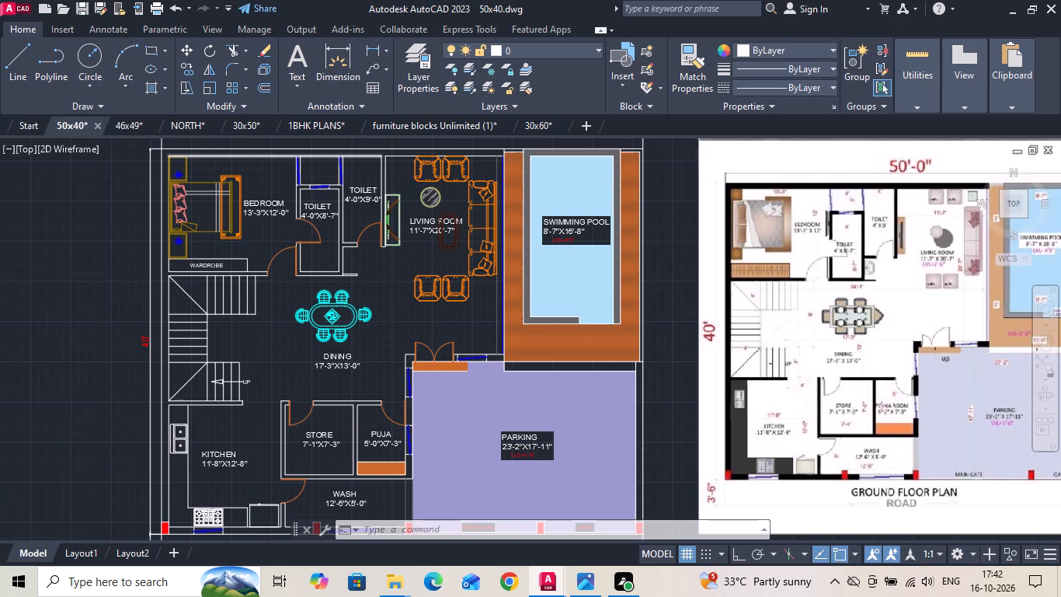
pyautogui.press('h')
pyautogui.click(357, 153)
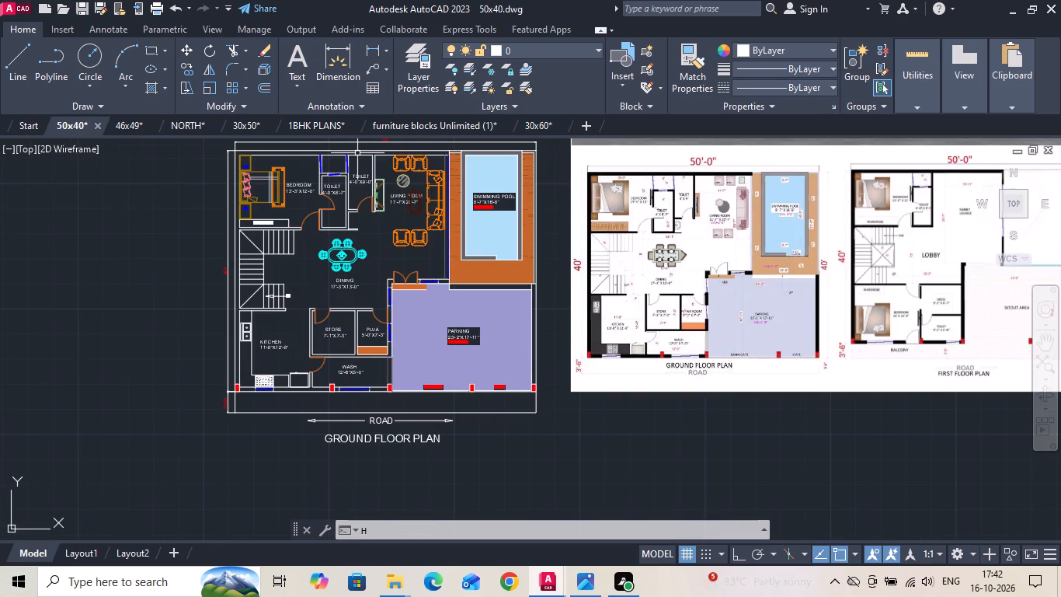
pyautogui.press('space')
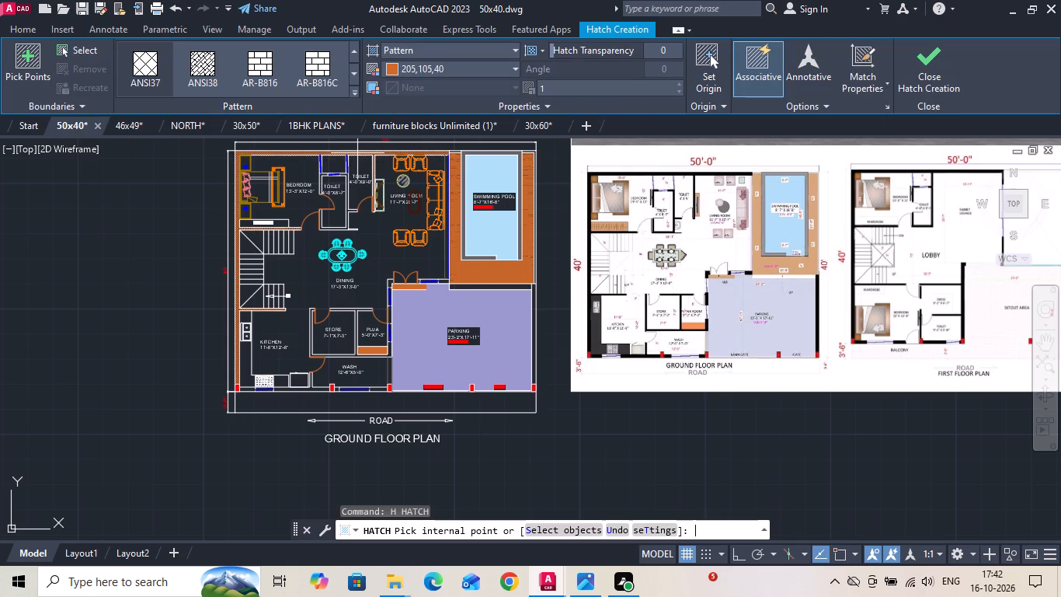
pyautogui.click(357, 153)
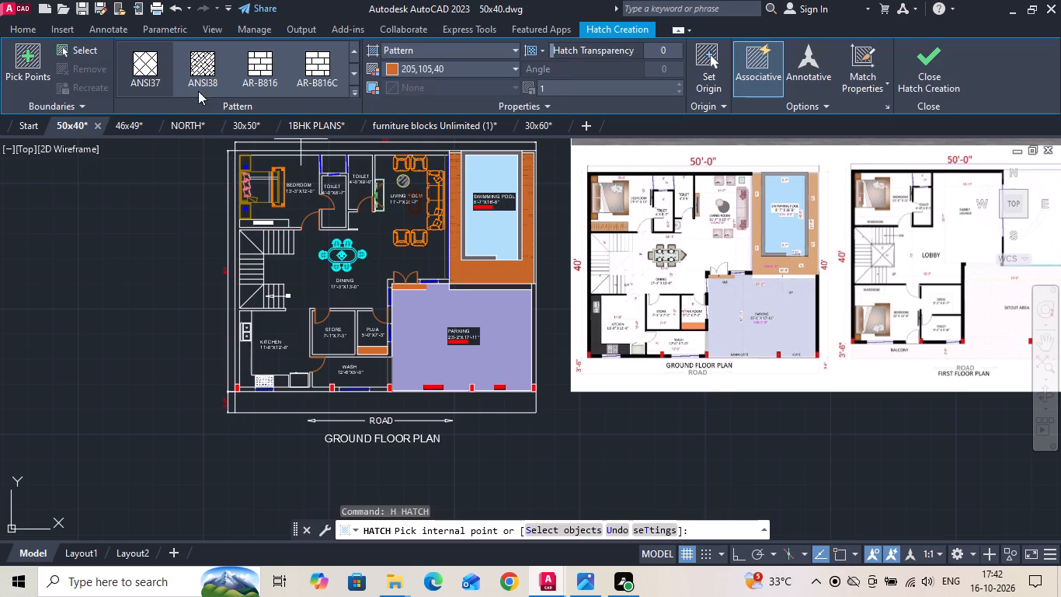
pyautogui.scroll(5, 142, 69)
pyautogui.click(142, 69)
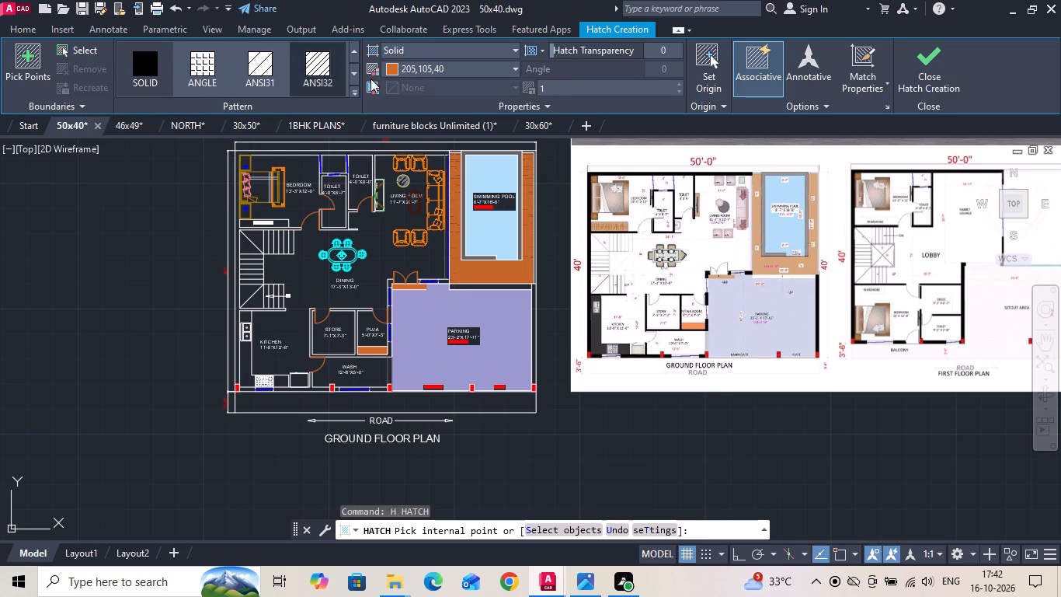
pyautogui.click(395, 69)
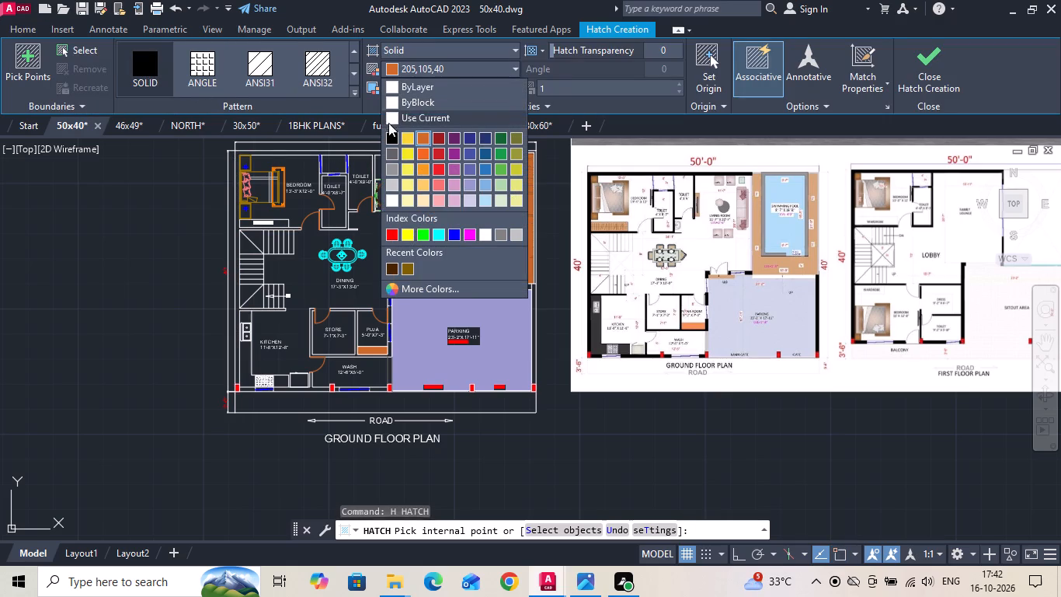
pyautogui.click(388, 137)
pyautogui.scroll(3, 243, 222)
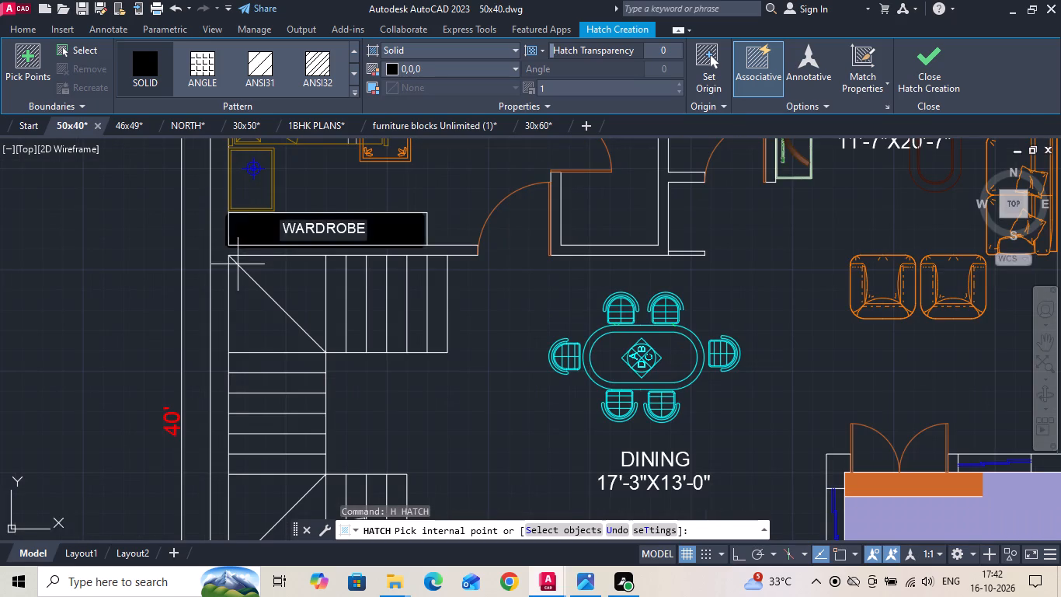
pyautogui.scroll(-2, 211, 292)
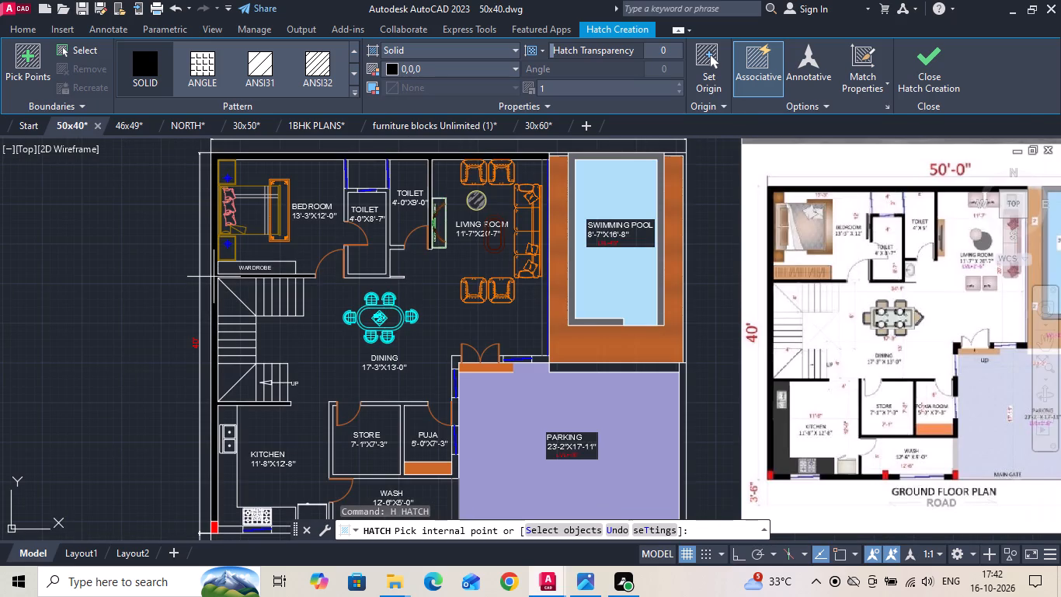
pyautogui.click(214, 275)
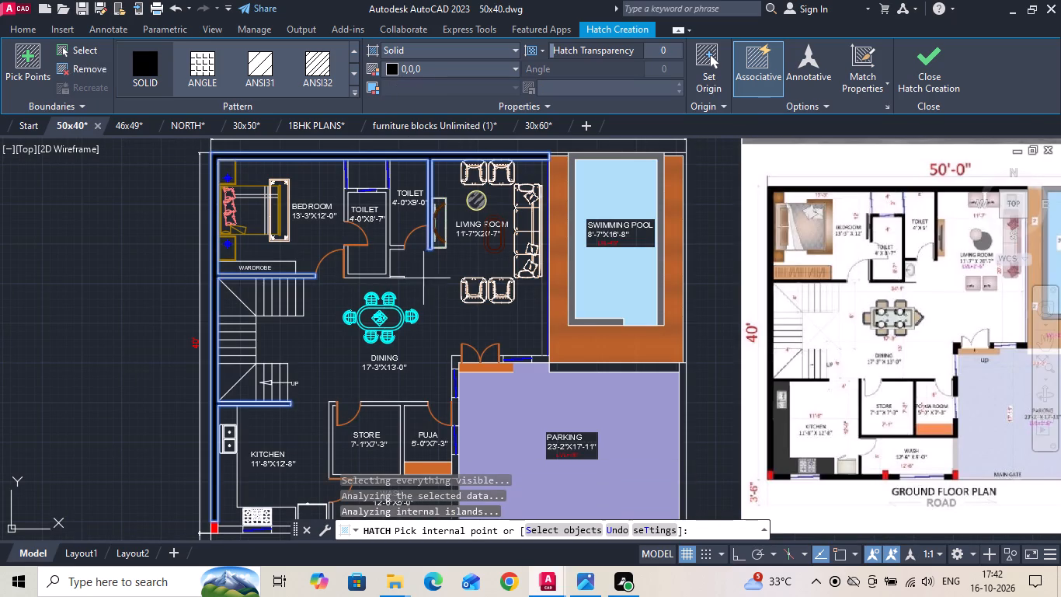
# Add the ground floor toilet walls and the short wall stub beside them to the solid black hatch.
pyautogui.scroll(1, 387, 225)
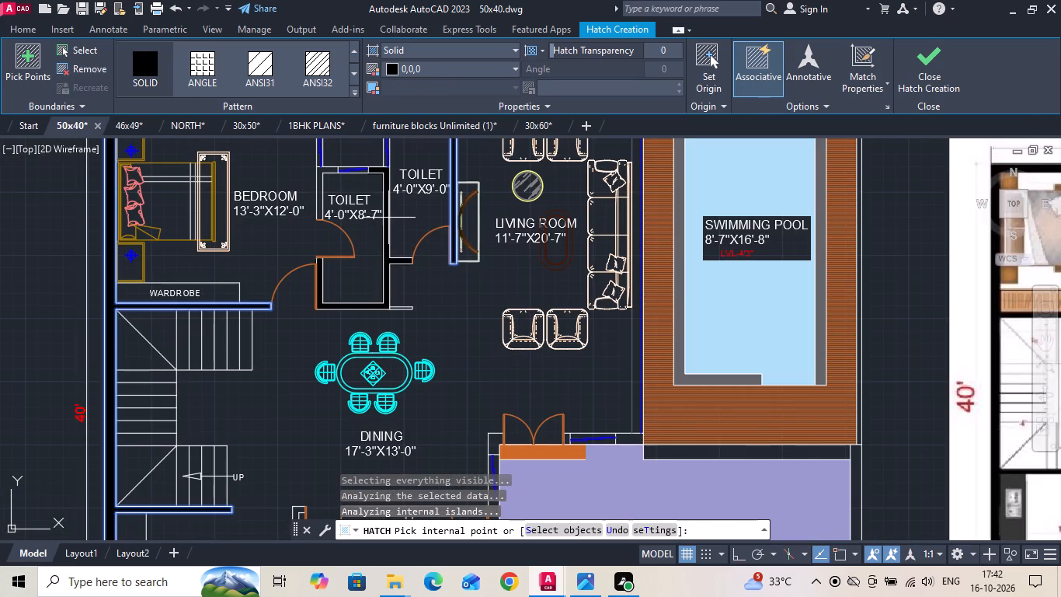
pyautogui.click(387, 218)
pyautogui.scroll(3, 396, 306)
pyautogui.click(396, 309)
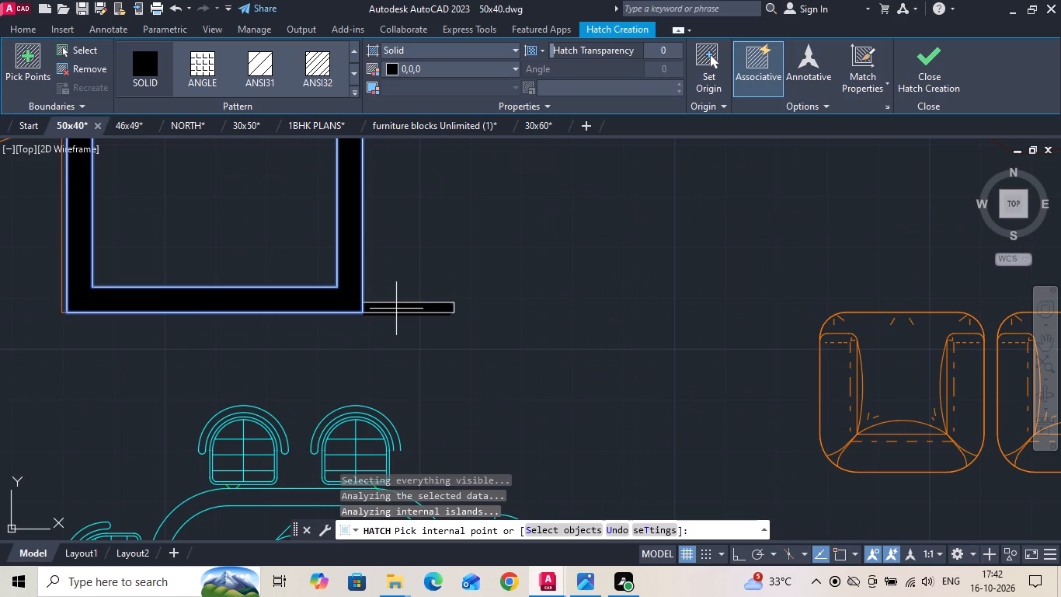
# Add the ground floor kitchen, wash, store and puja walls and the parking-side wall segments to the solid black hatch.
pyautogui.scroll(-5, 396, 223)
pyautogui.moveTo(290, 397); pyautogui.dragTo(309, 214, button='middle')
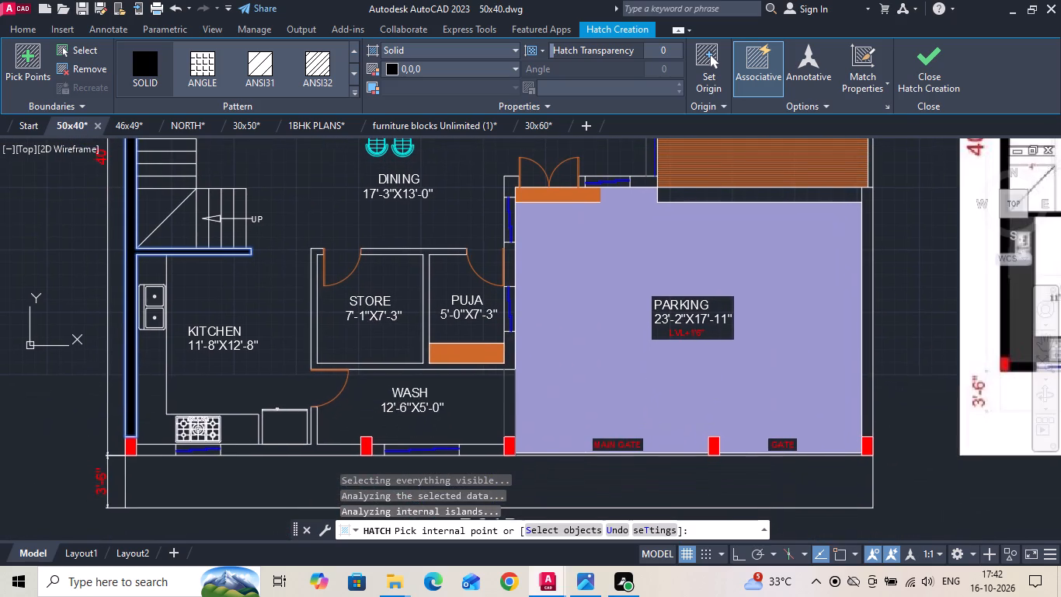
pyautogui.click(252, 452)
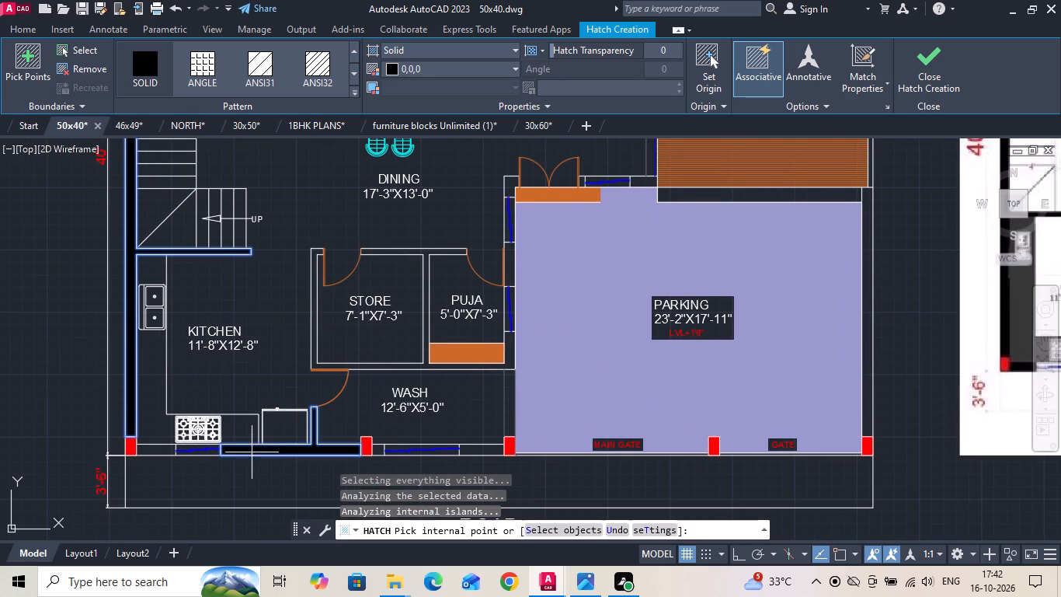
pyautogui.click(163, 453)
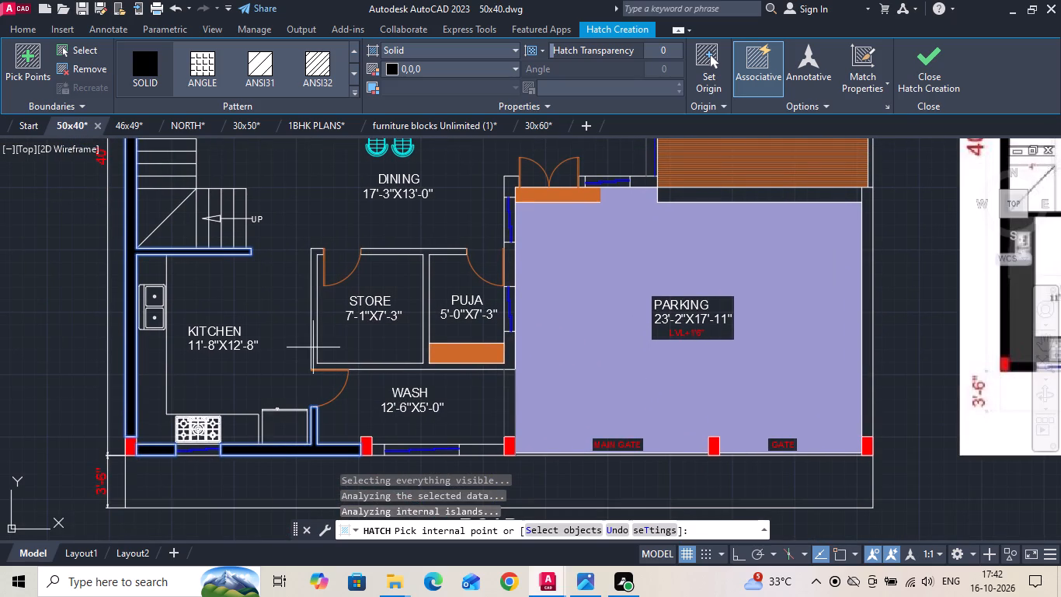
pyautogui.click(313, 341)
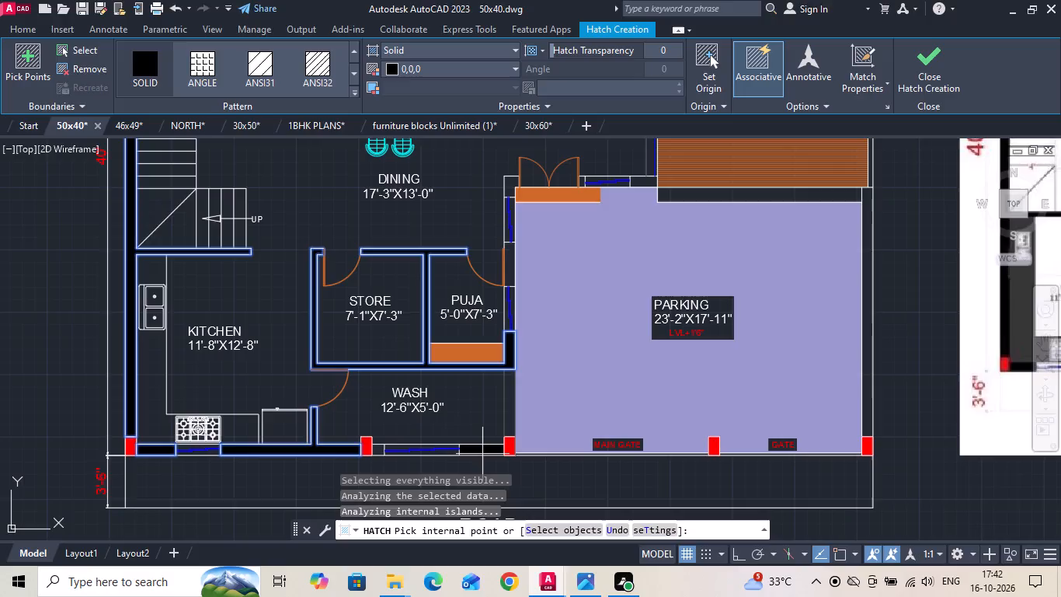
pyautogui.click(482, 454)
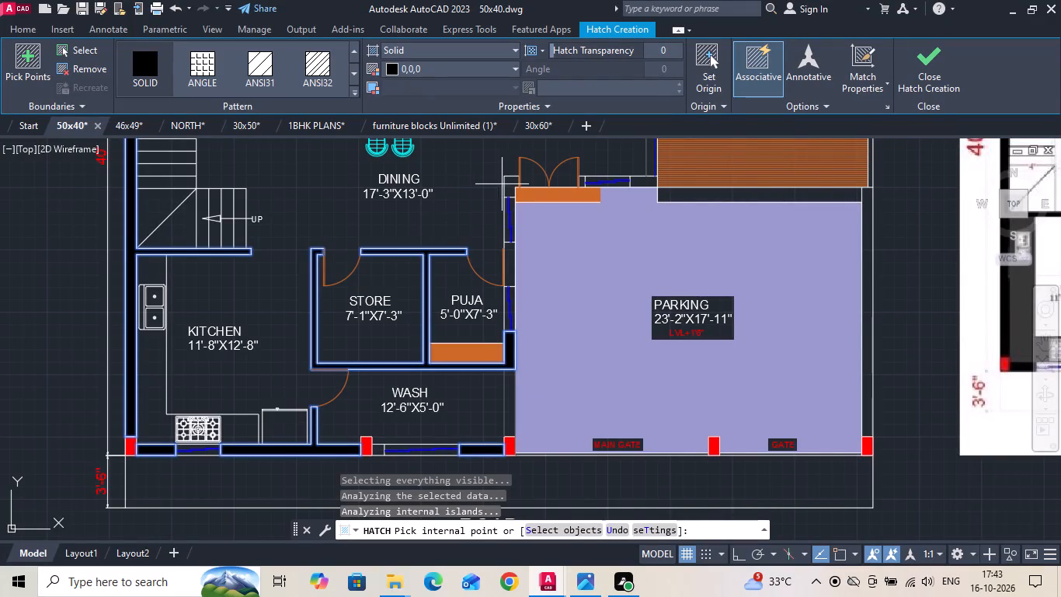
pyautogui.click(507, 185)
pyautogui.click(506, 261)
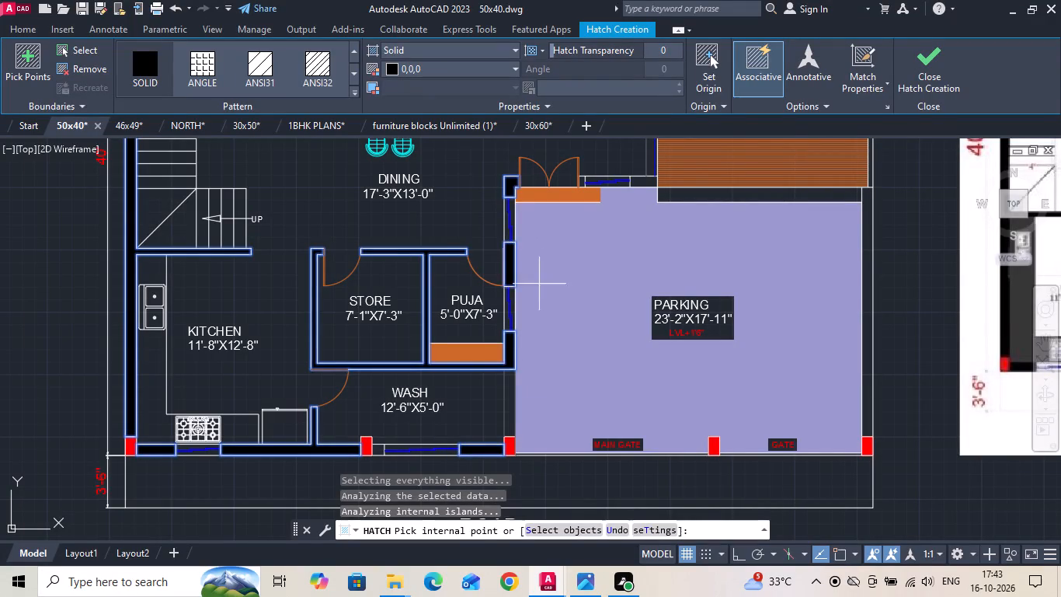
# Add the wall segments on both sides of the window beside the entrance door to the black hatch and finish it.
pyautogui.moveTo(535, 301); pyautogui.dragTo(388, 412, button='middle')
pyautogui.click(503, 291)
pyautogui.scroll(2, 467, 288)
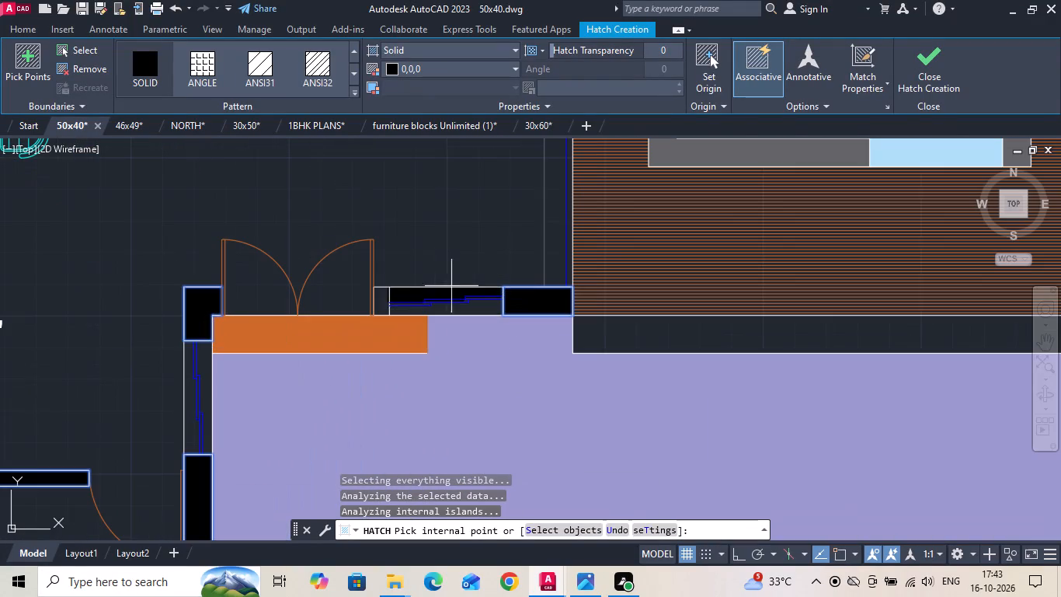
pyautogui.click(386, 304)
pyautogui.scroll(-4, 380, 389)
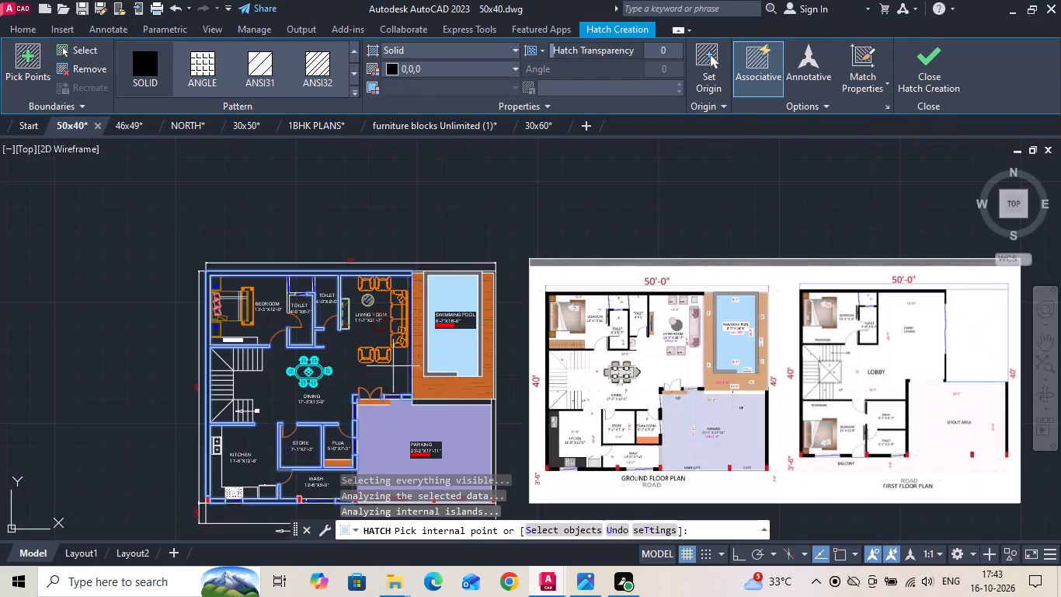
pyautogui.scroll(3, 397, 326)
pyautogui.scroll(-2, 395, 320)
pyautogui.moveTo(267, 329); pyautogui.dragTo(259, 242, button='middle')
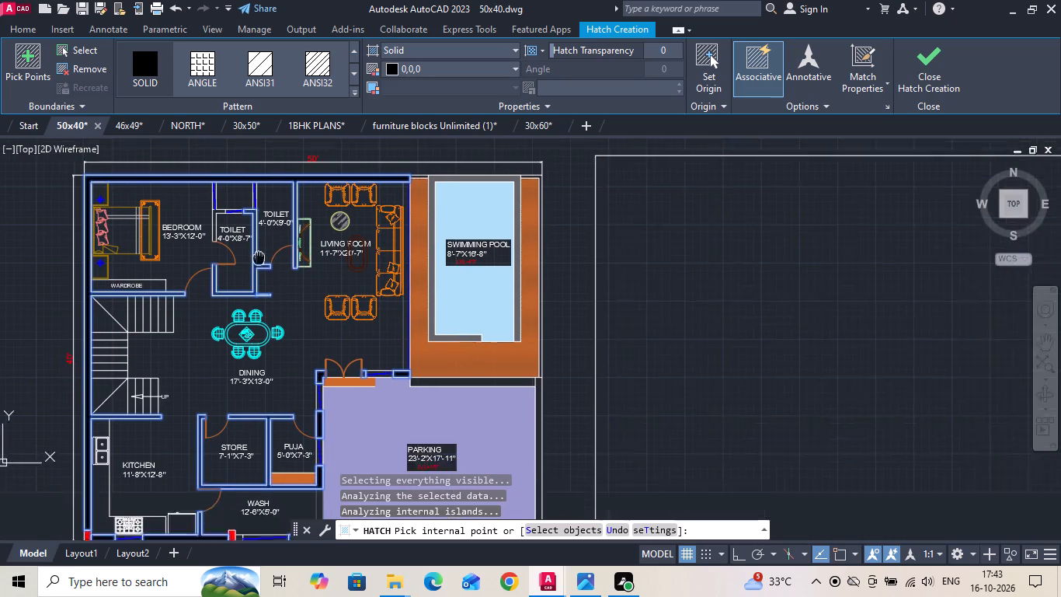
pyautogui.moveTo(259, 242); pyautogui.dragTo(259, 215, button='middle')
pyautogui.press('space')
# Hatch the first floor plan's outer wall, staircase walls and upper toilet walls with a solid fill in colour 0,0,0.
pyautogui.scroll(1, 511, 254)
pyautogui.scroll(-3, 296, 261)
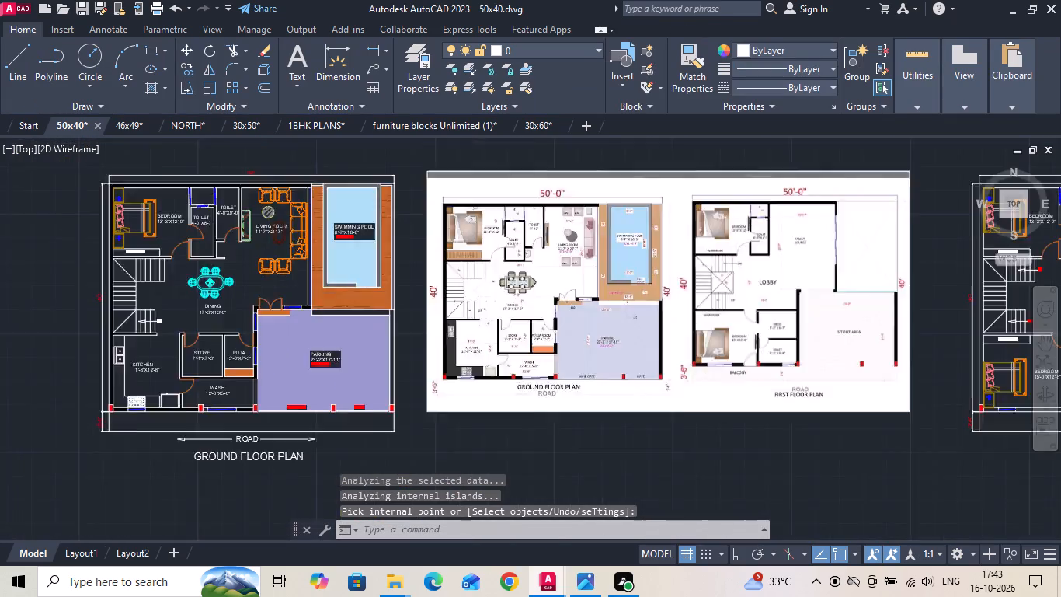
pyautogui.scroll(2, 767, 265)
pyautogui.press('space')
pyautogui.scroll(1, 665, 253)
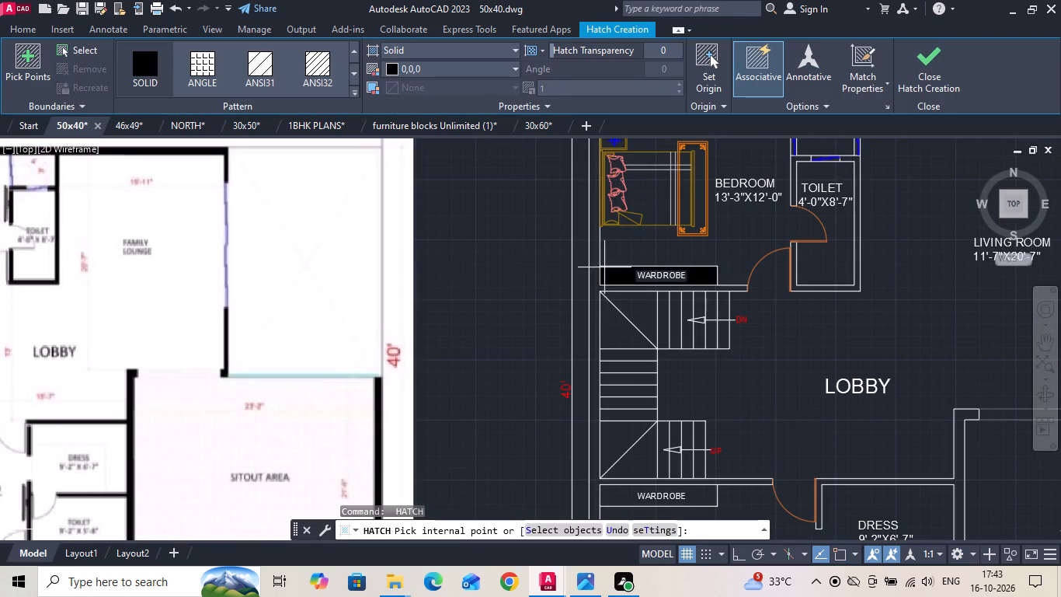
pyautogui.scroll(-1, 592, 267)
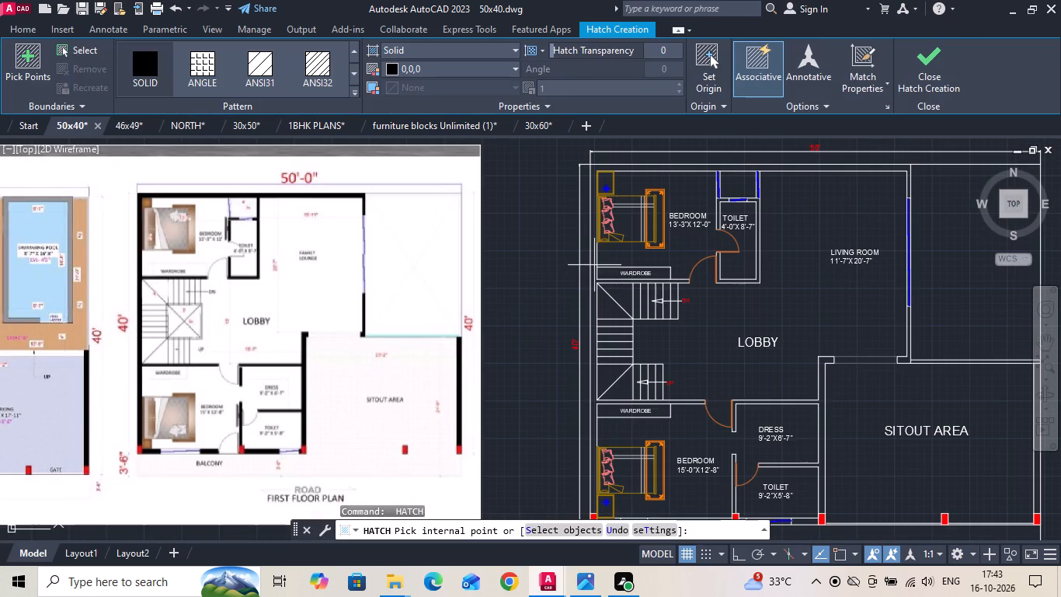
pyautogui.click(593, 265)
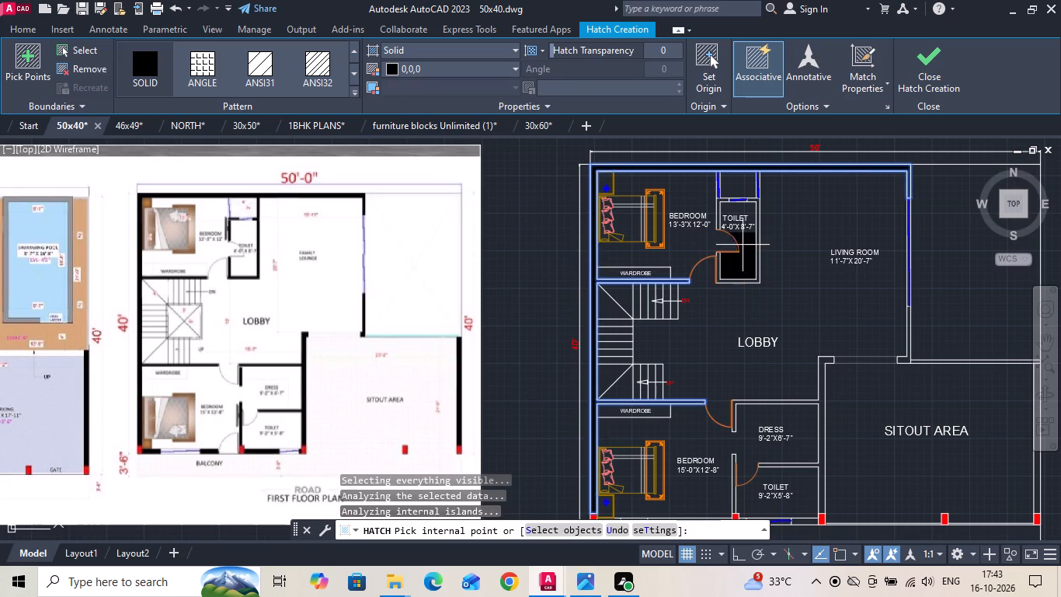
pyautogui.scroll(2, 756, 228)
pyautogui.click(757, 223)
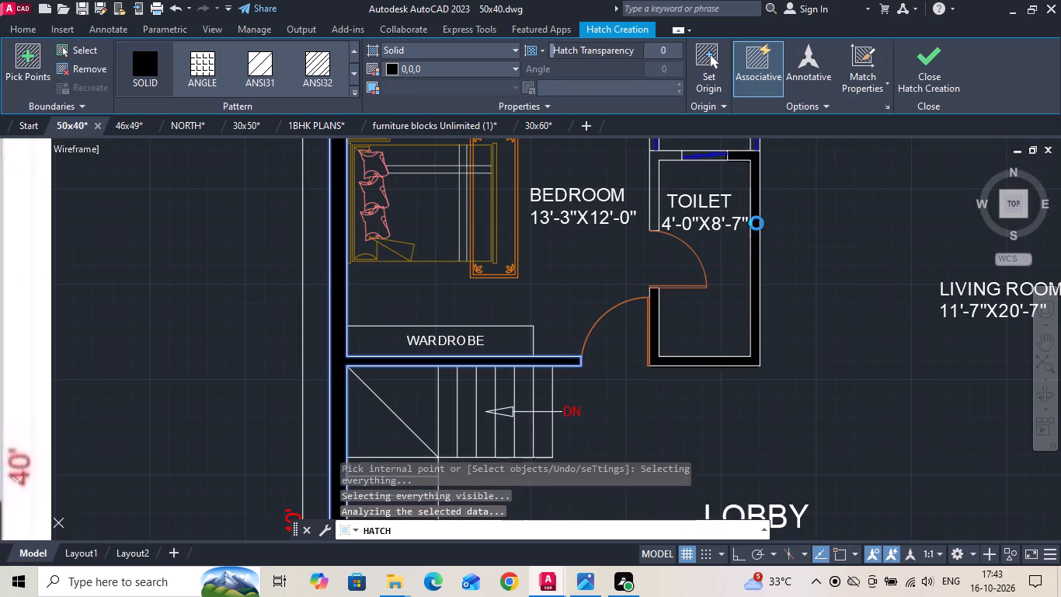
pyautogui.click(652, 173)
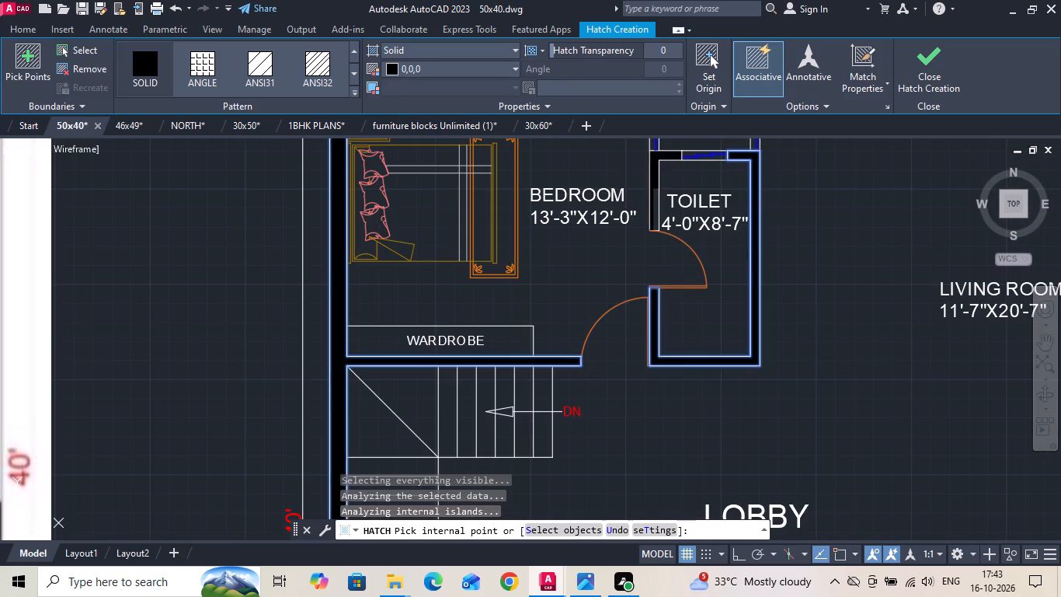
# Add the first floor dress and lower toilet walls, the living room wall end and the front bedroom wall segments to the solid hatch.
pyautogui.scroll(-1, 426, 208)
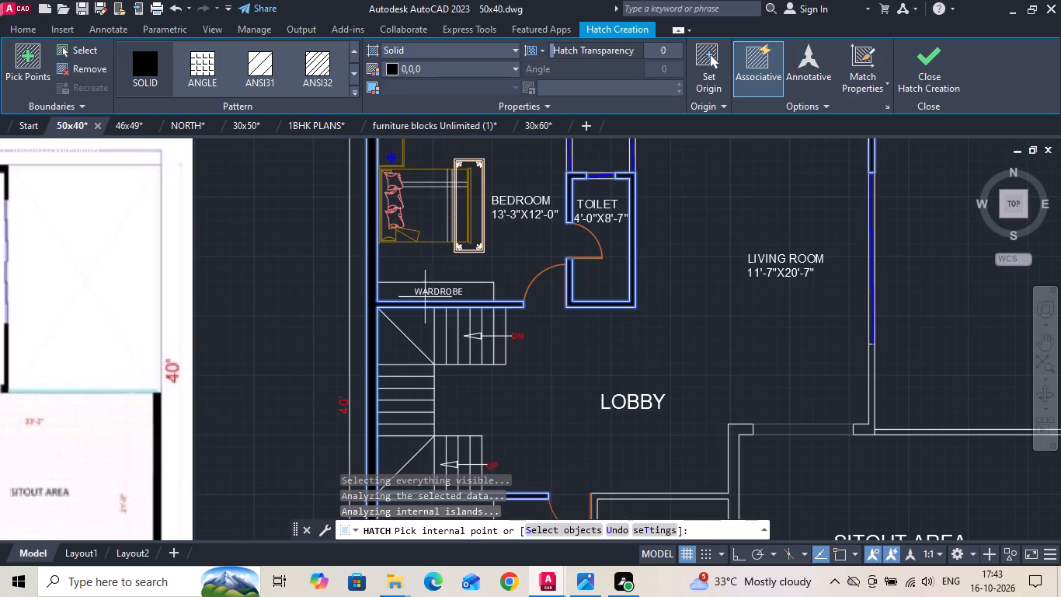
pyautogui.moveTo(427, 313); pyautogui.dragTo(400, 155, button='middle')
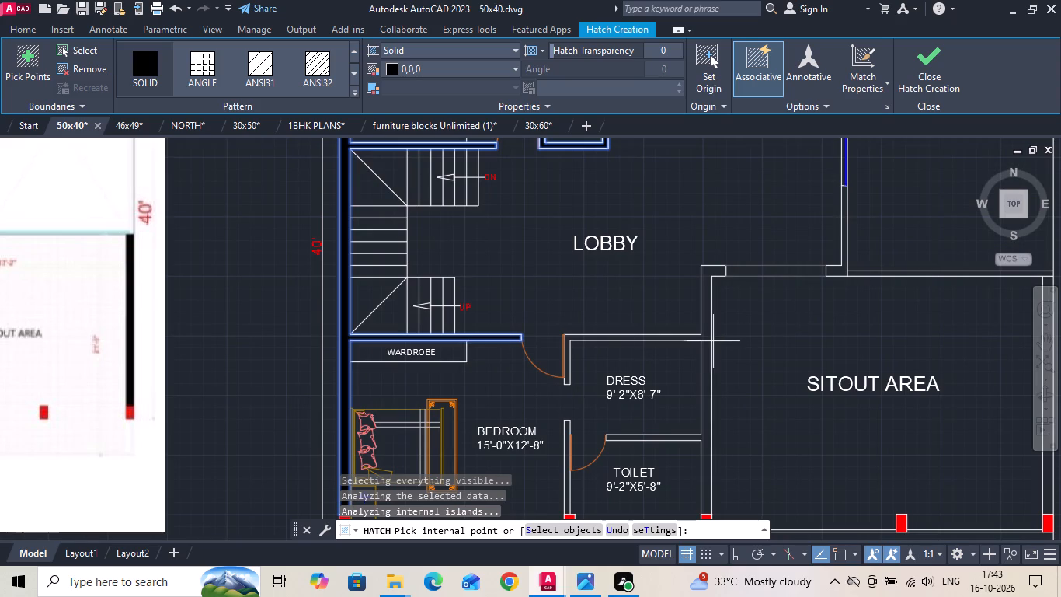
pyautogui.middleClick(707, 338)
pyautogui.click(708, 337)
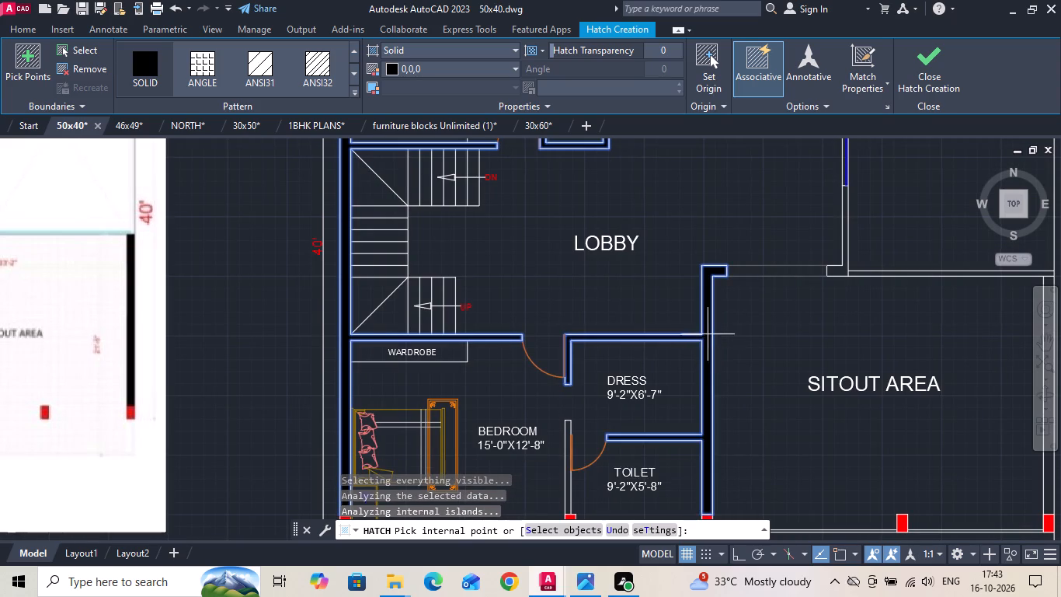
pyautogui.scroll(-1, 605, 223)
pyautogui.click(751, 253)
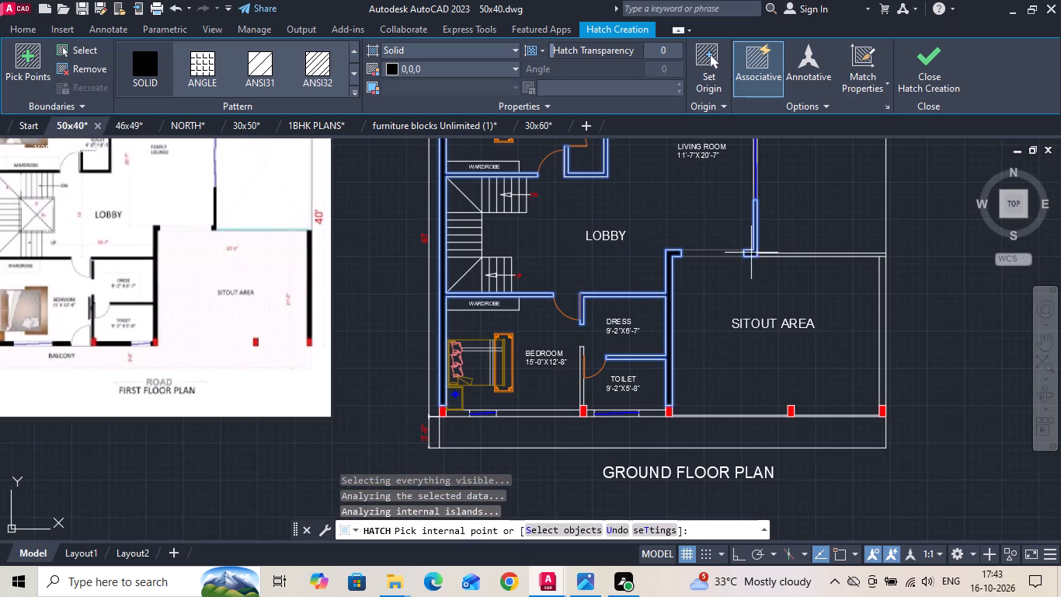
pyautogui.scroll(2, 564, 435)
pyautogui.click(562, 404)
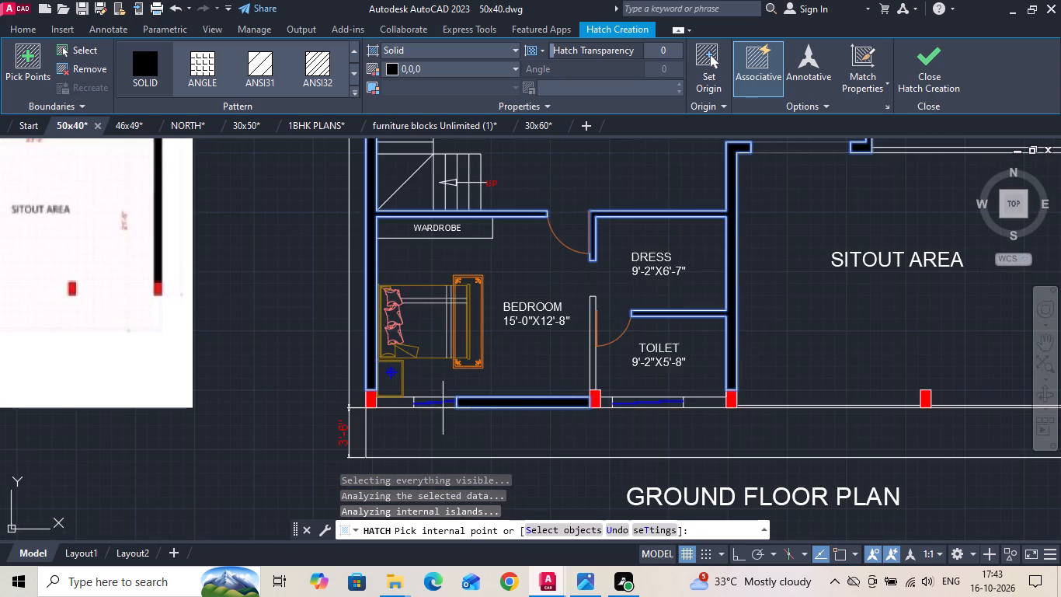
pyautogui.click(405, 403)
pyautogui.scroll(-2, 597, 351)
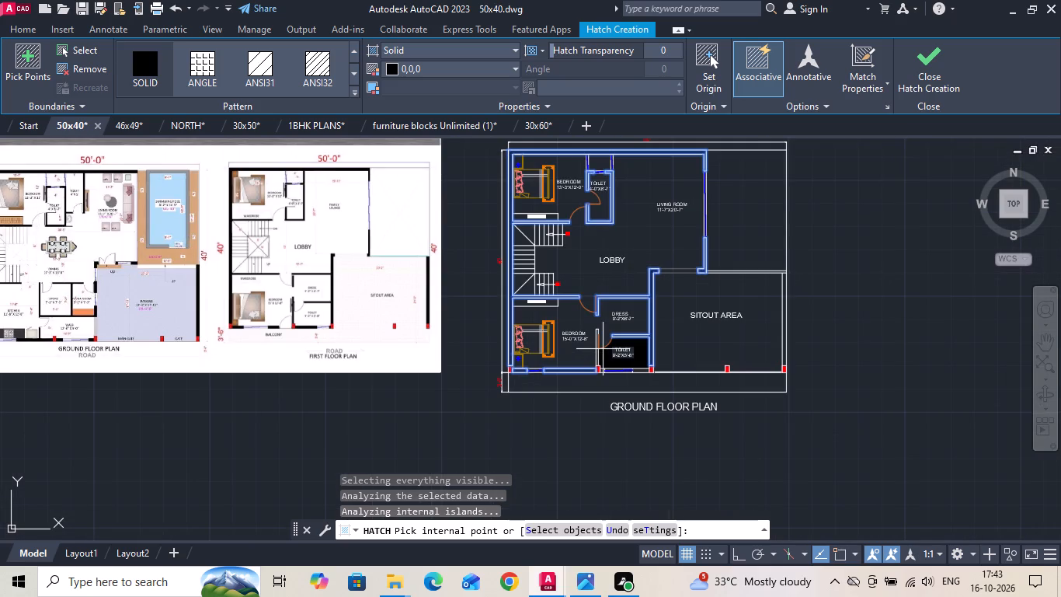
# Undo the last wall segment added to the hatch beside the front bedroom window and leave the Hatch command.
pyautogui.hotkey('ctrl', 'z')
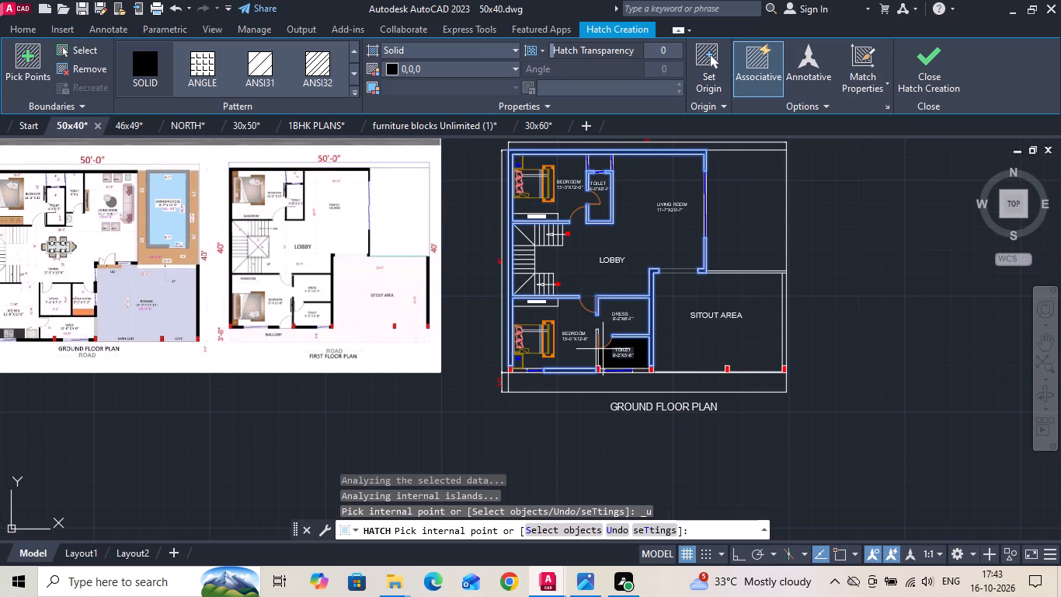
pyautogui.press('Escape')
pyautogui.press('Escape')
# Erase the solid black wall hatch from the ground floor plan.
pyautogui.scroll(-2, 615, 333)
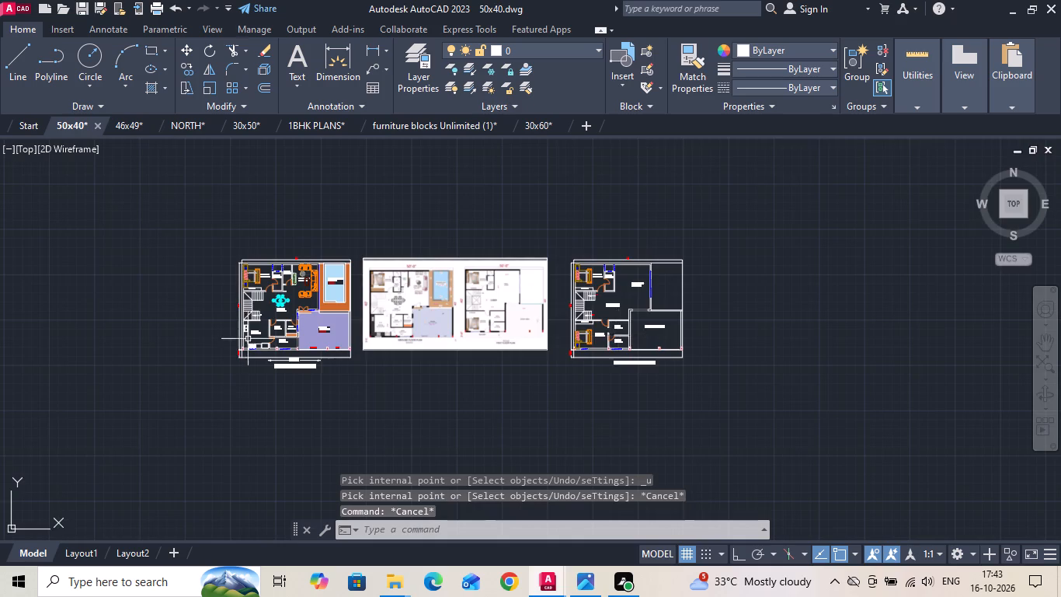
pyautogui.scroll(3, 240, 327)
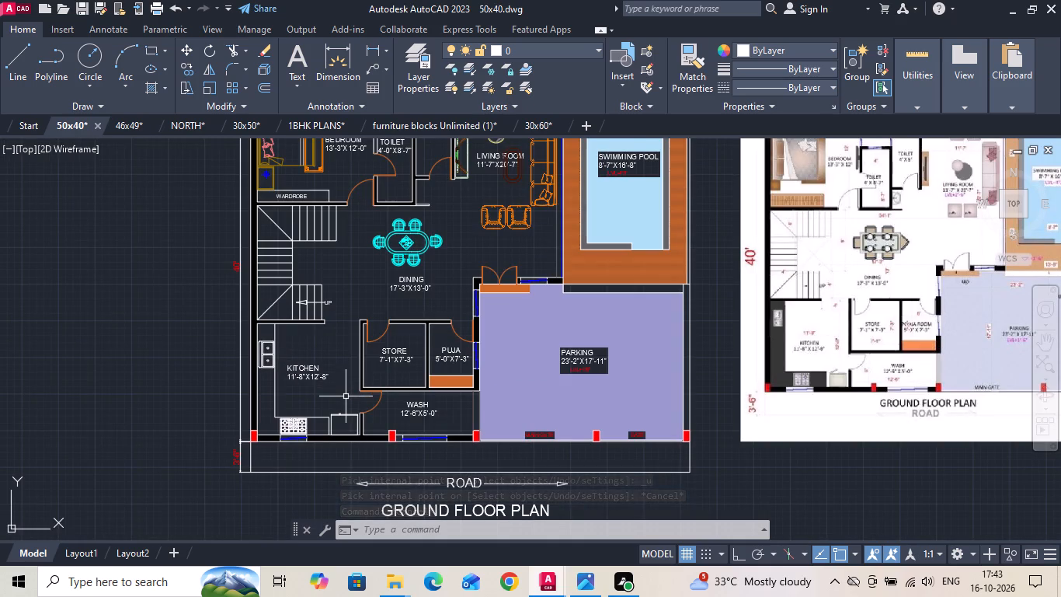
pyautogui.press('Escape')
pyautogui.scroll(3, 353, 500)
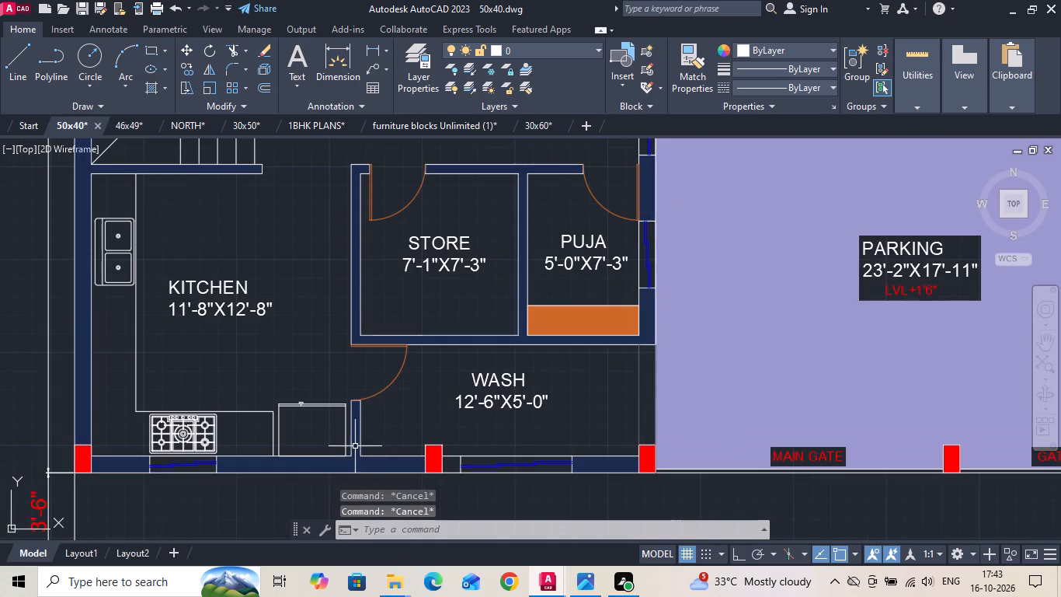
pyautogui.click(354, 460)
pyautogui.press('Delete')
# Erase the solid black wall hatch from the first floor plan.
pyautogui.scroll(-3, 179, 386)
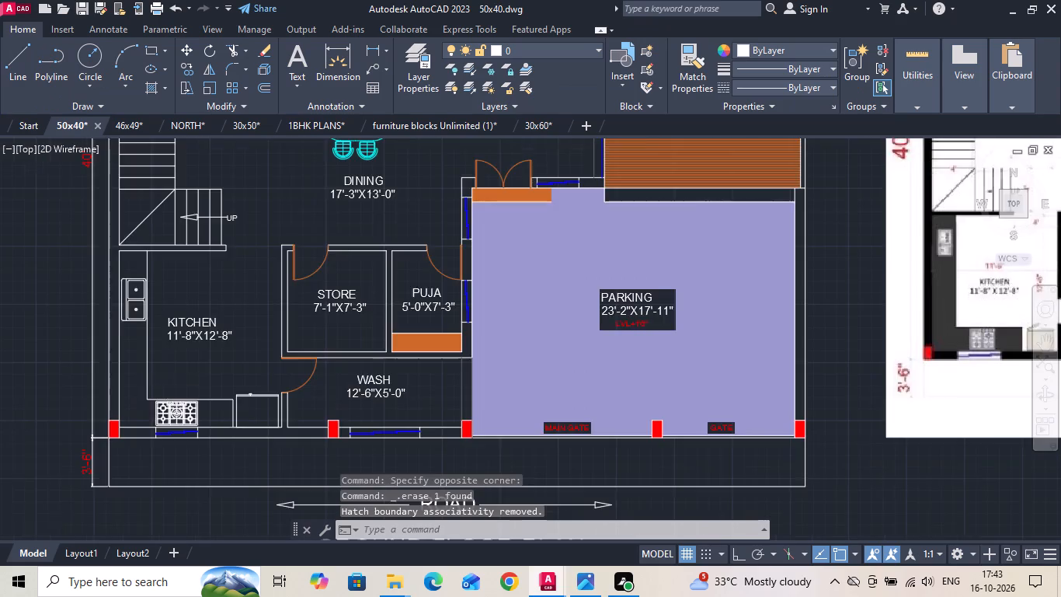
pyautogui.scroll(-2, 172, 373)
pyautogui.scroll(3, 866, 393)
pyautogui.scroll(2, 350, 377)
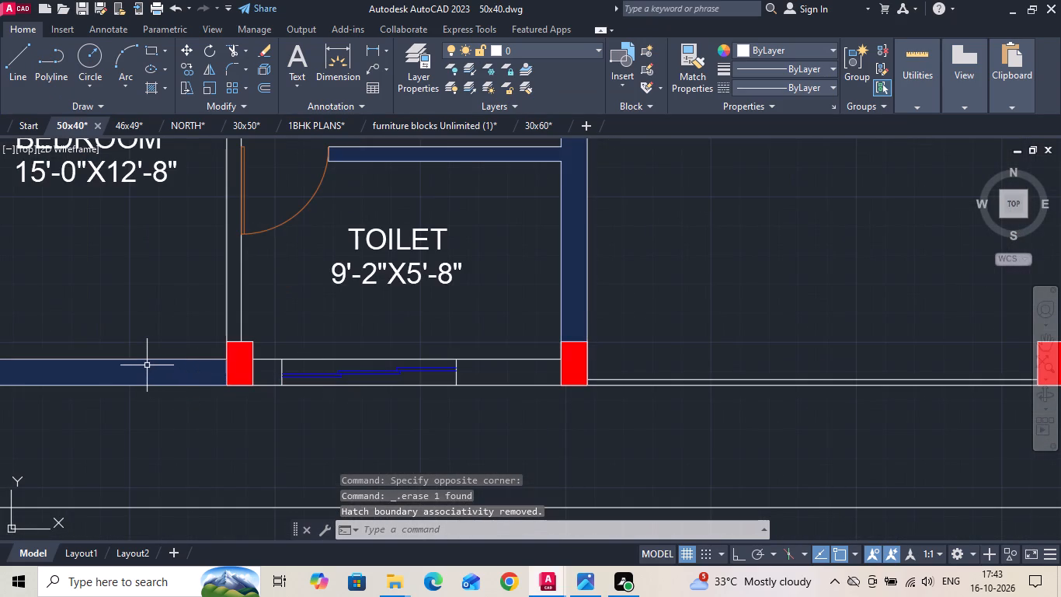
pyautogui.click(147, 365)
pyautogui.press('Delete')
# Measure the width of the window in the first floor 9'-2"X5'-8" toilet with a linear dimension.
pyautogui.scroll(-2, 599, 396)
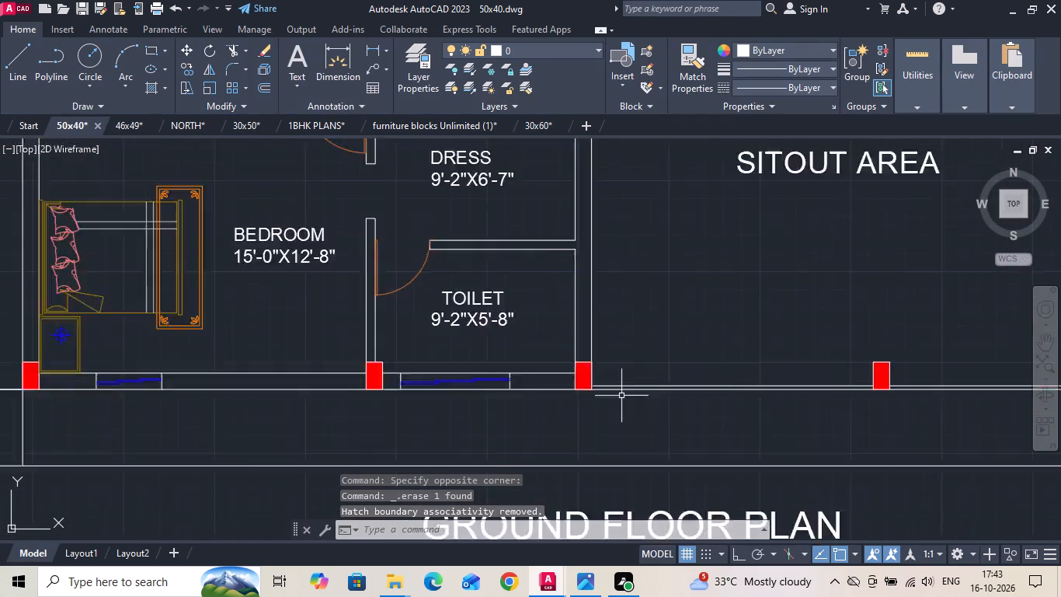
pyautogui.scroll(-2, 621, 396)
pyautogui.scroll(2, 613, 394)
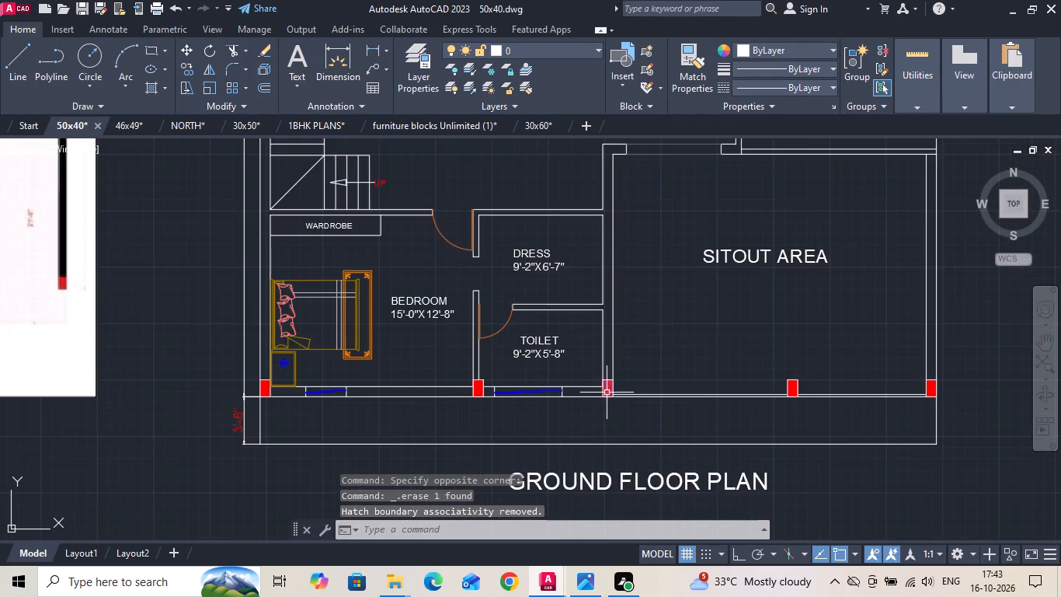
pyautogui.scroll(-2, 591, 403)
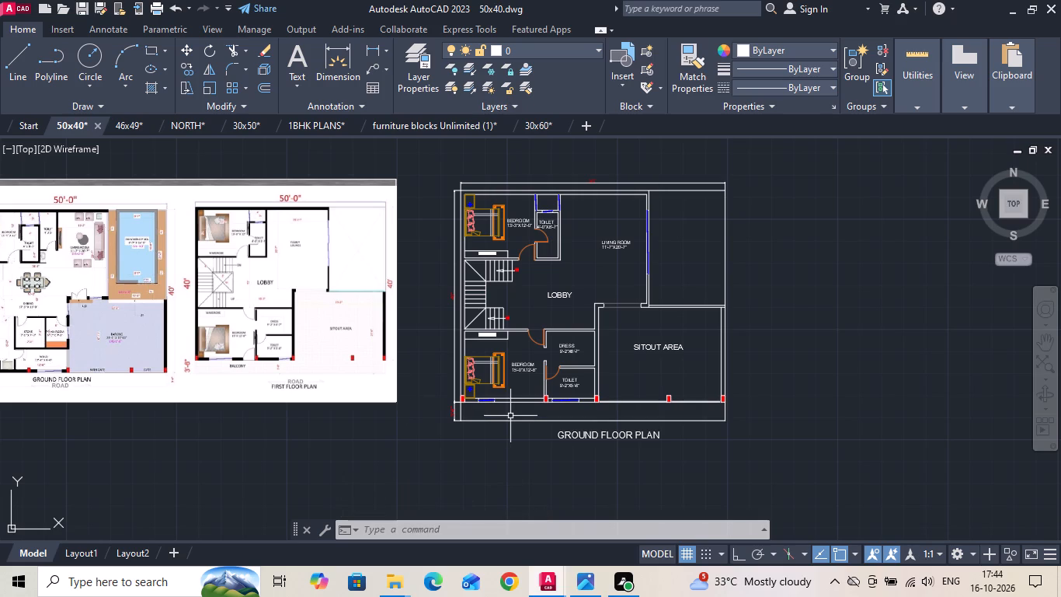
pyautogui.scroll(2, 510, 416)
pyautogui.scroll(1, 581, 411)
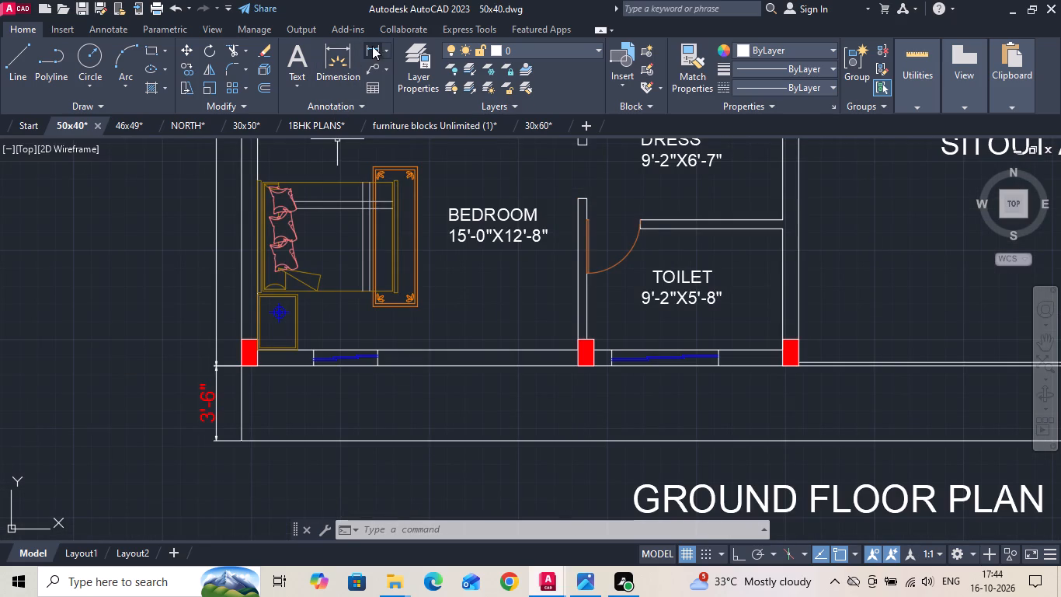
pyautogui.click(372, 46)
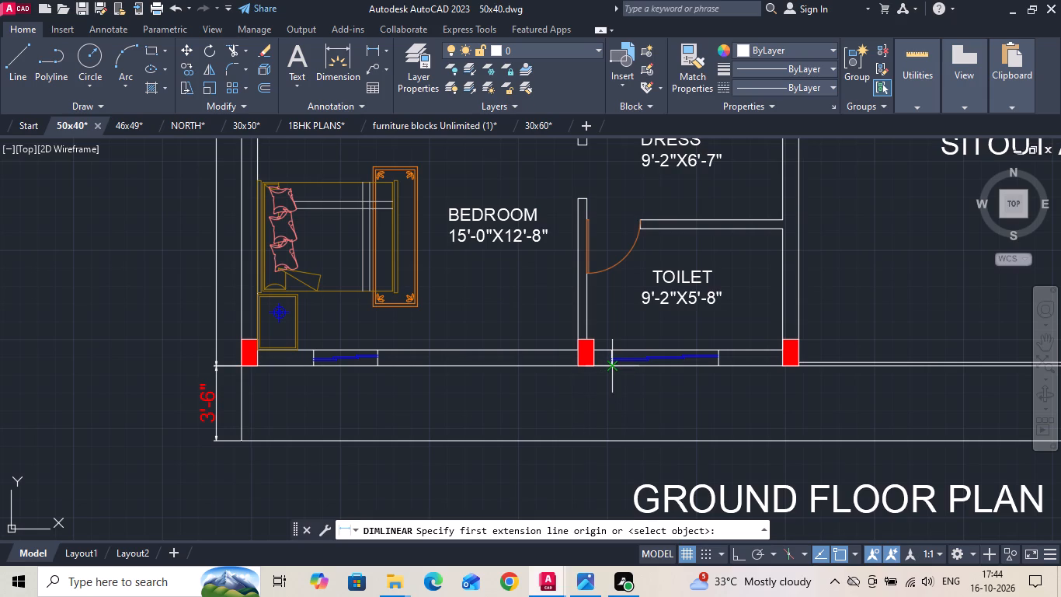
pyautogui.click(615, 369)
pyautogui.click(722, 368)
pyautogui.press('Escape')
pyautogui.press('`')
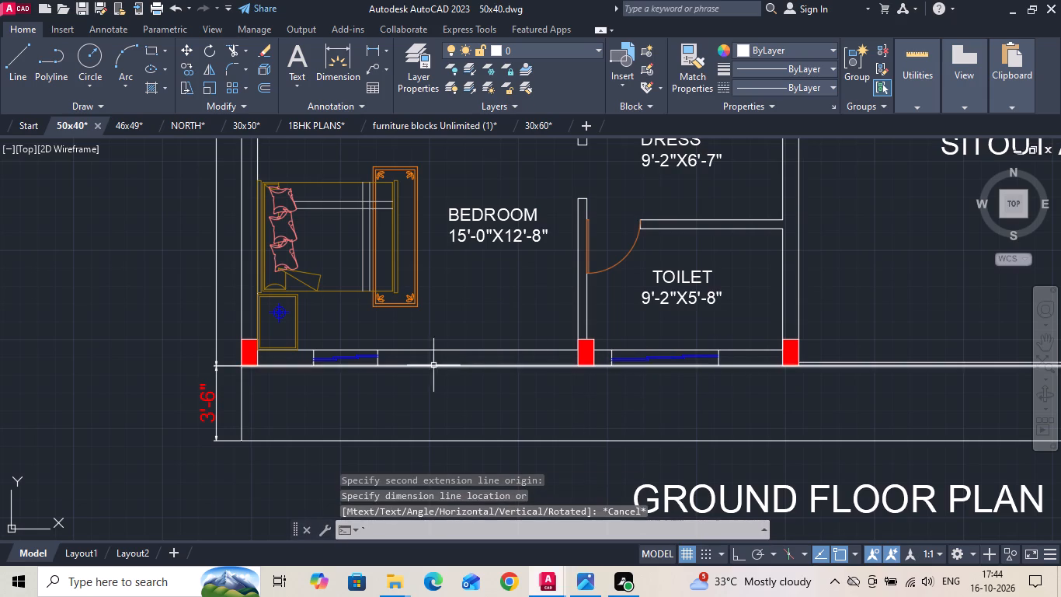
# Move the window from the front wall of the first floor 9'-2"X5'-8" toilet straight along to the adjoining bedroom's front wall.
pyautogui.moveTo(605, 340); pyautogui.dragTo(627, 370)
pyautogui.press('Escape')
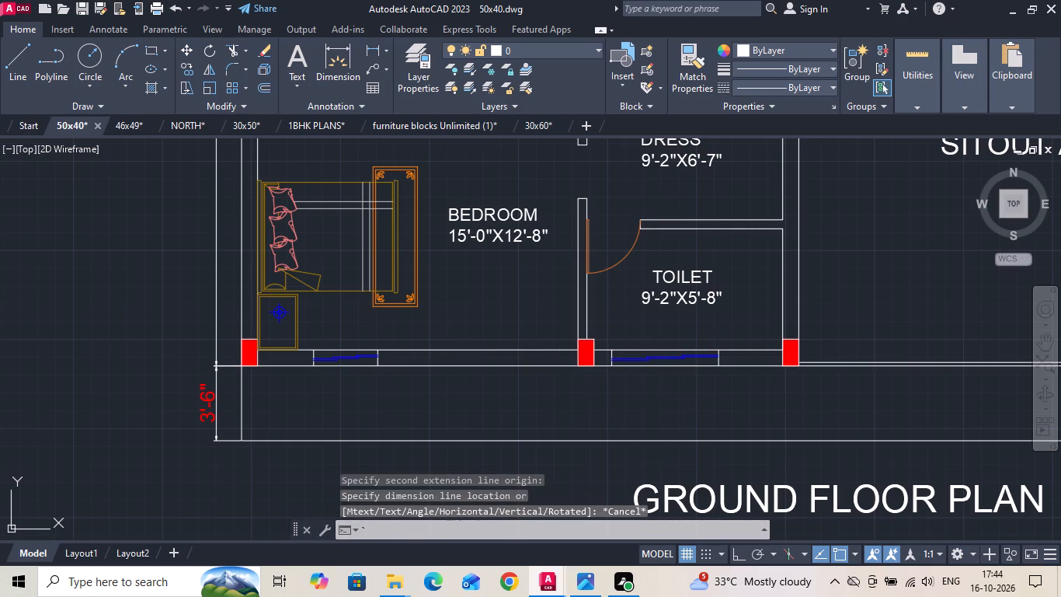
pyautogui.moveTo(593, 330); pyautogui.dragTo(607, 360)
pyautogui.click(737, 403)
pyautogui.rightClick(738, 403)
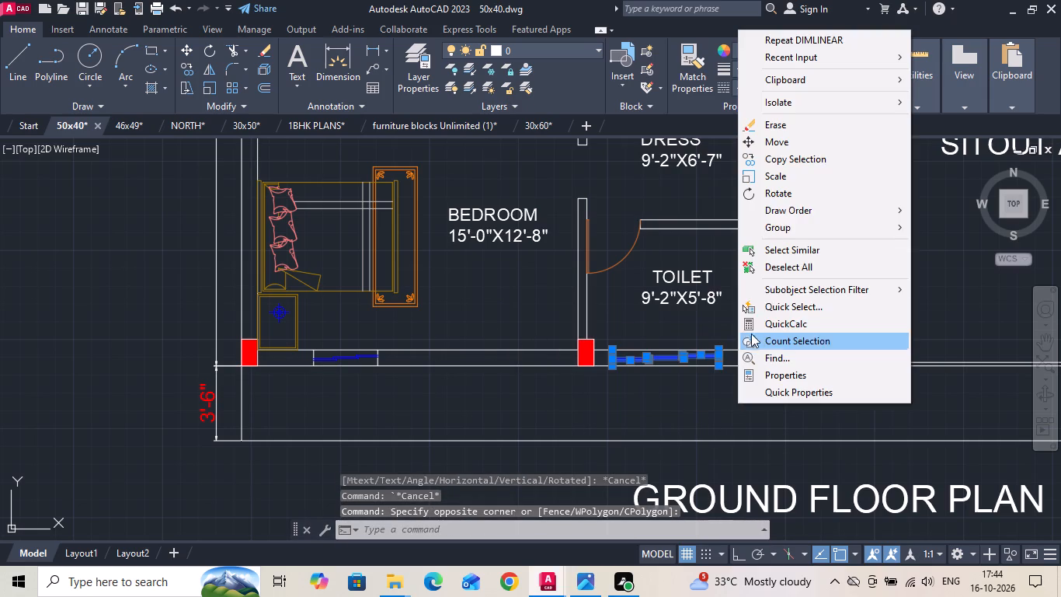
pyautogui.click(795, 148)
pyautogui.moveTo(669, 410); pyautogui.dragTo(520, 418)
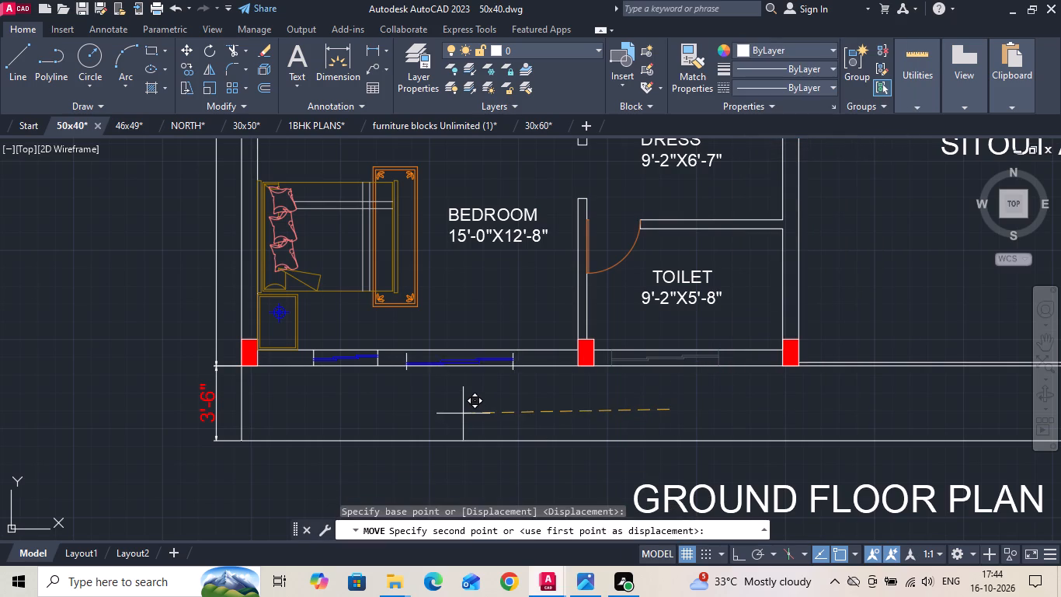
pyautogui.press('F8')
pyautogui.click(456, 410)
pyautogui.press('Escape')
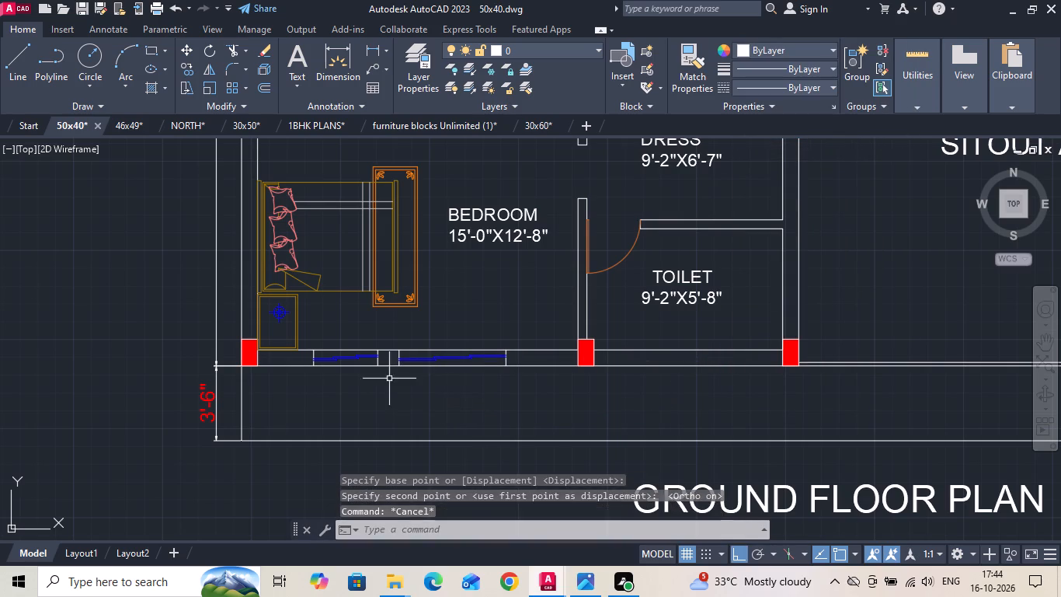
# Measure the width of the original small window in the 15'-0"X12'-8" bedroom's front wall with a linear dimension.
pyautogui.scroll(1, 300, 361)
pyautogui.click(375, 47)
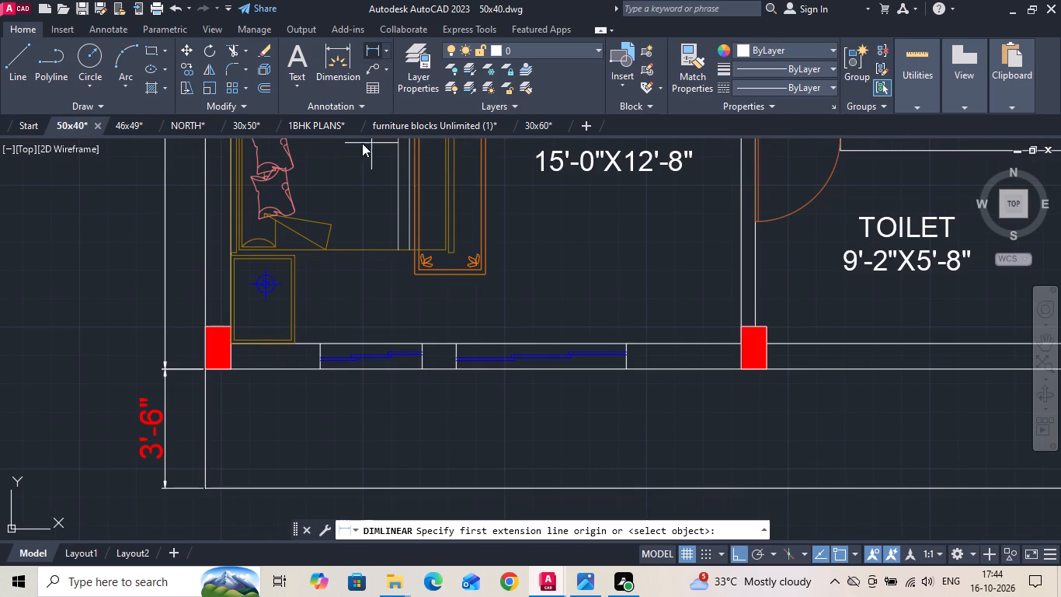
pyautogui.click(322, 364)
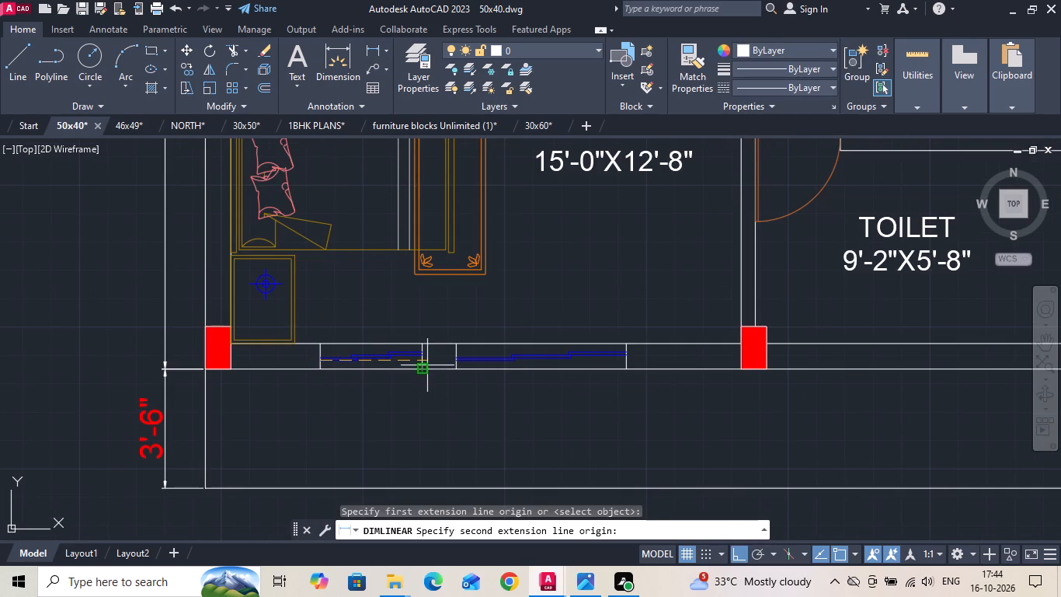
pyautogui.click(427, 365)
pyautogui.press('Escape')
# Erase the original small window from the 15'-0"X12'-8" bedroom's front wall.
pyautogui.moveTo(314, 334); pyautogui.dragTo(336, 365)
pyautogui.click(454, 432)
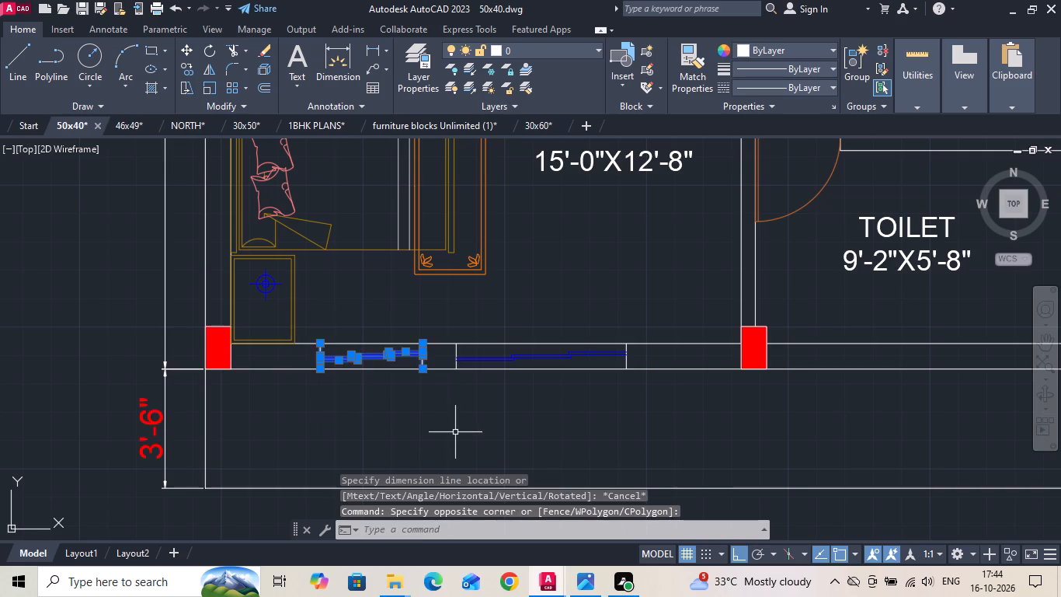
pyautogui.press('Delete')
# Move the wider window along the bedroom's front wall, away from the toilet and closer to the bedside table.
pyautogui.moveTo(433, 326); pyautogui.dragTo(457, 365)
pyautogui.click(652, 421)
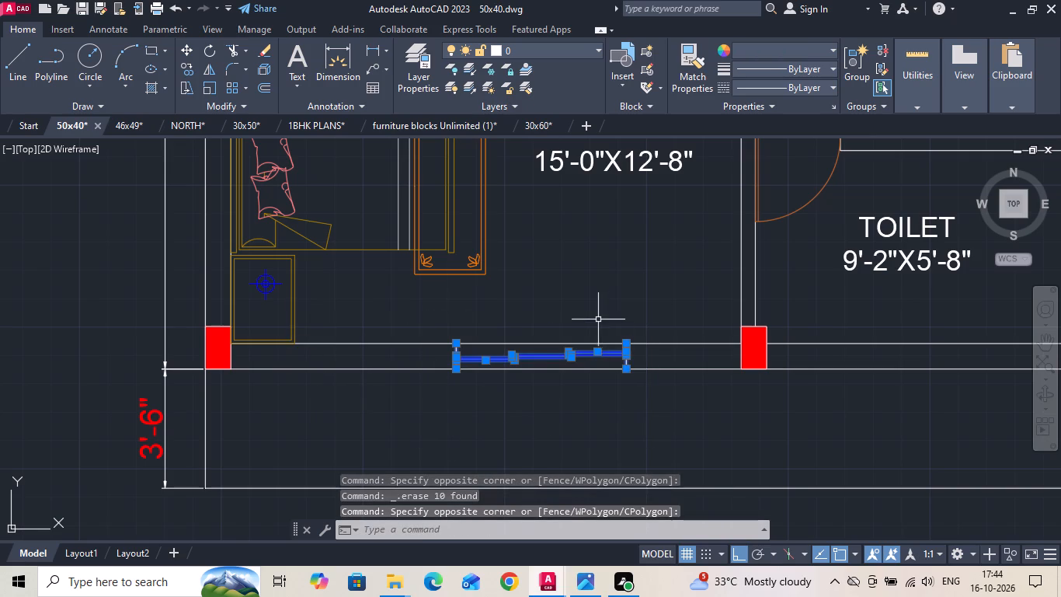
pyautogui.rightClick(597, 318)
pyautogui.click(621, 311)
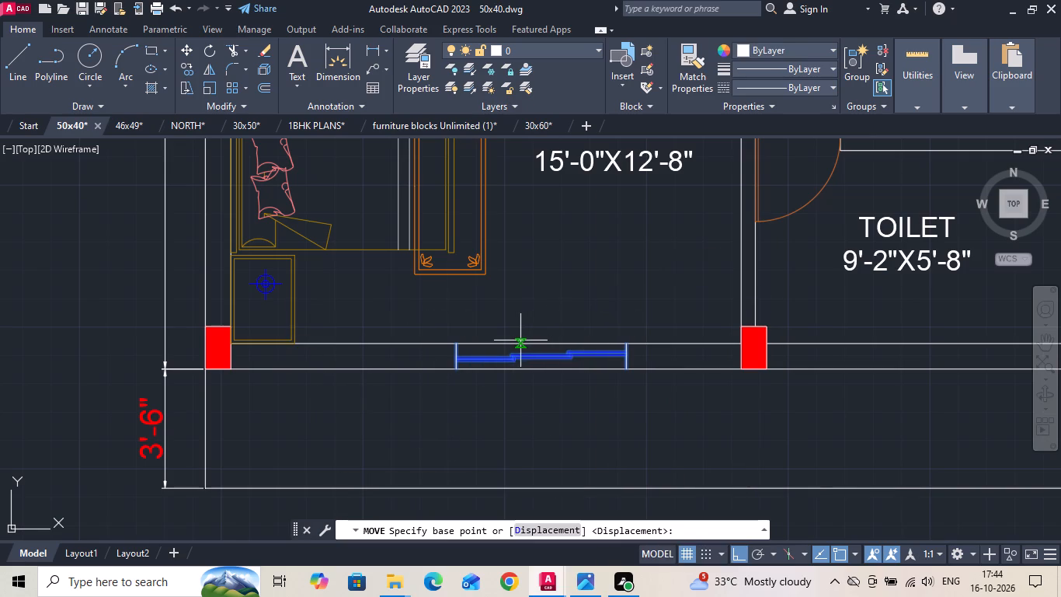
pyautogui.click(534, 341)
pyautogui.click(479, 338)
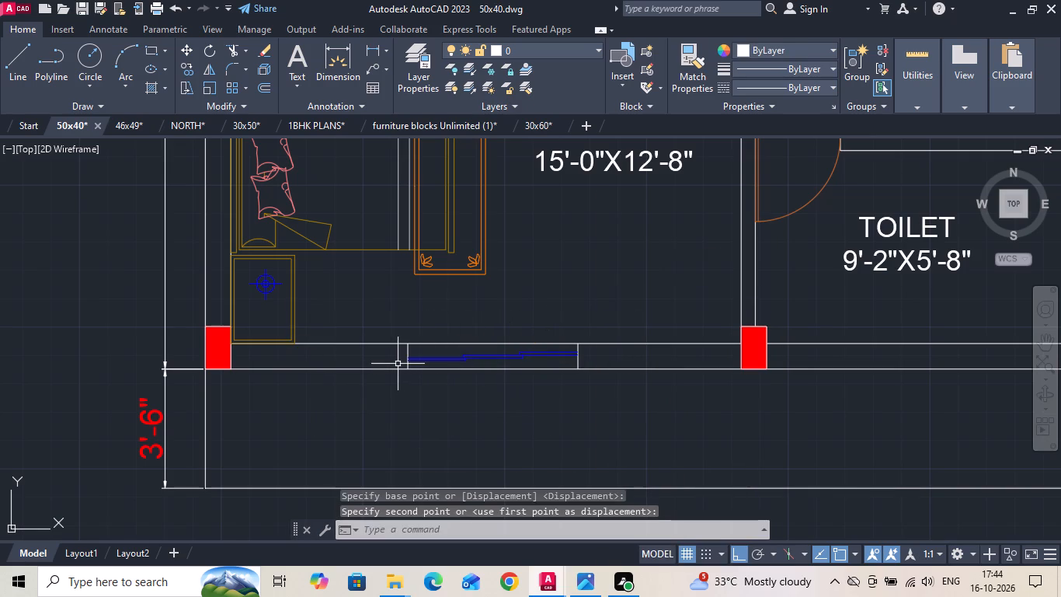
# Draw a vertical guide line from the midpoint of the bedroom front wall's inner line, extending past the outer wall line.
pyautogui.press('l')
pyautogui.press('space')
pyautogui.click(489, 340)
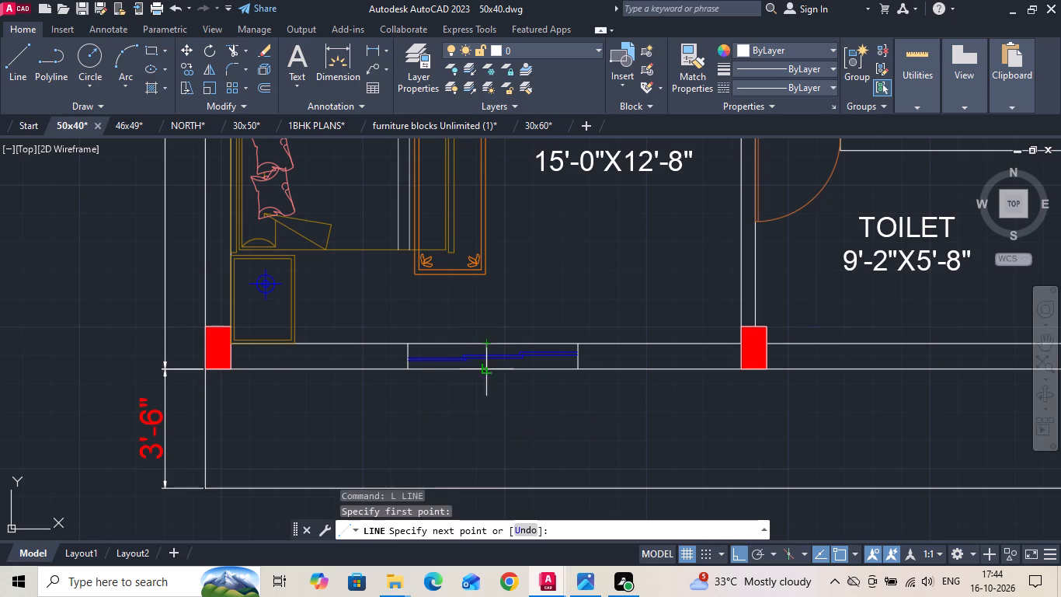
pyautogui.click(485, 408)
pyautogui.press('Escape')
# Draw a horizontal guide line through the bedroom window's middle pane, between the midpoints of its two short ends.
pyautogui.scroll(2, 499, 355)
pyautogui.write('L')
pyautogui.press('space')
pyautogui.scroll(2, 512, 360)
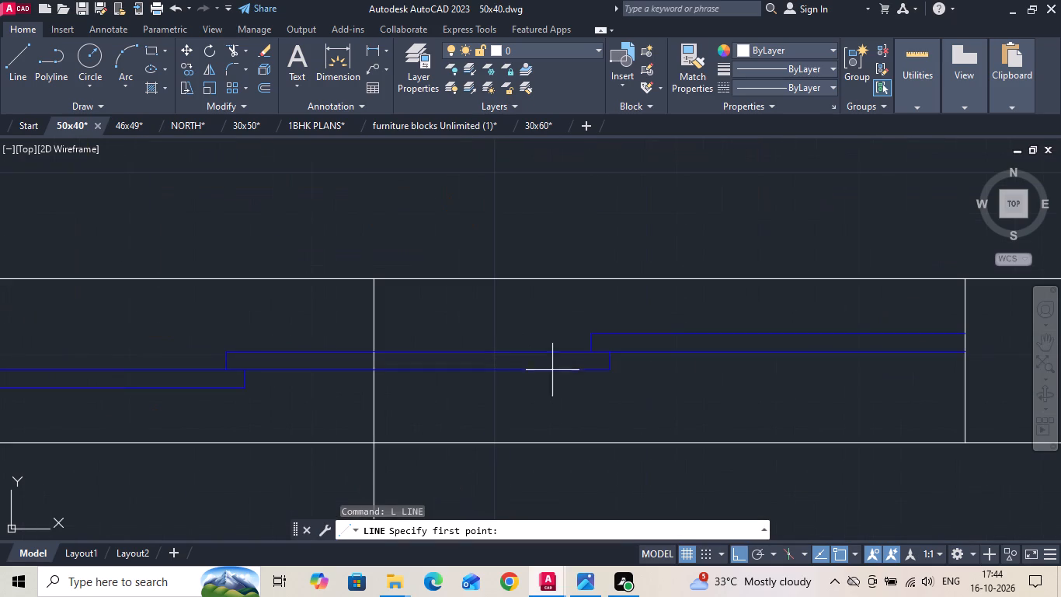
pyautogui.click(605, 358)
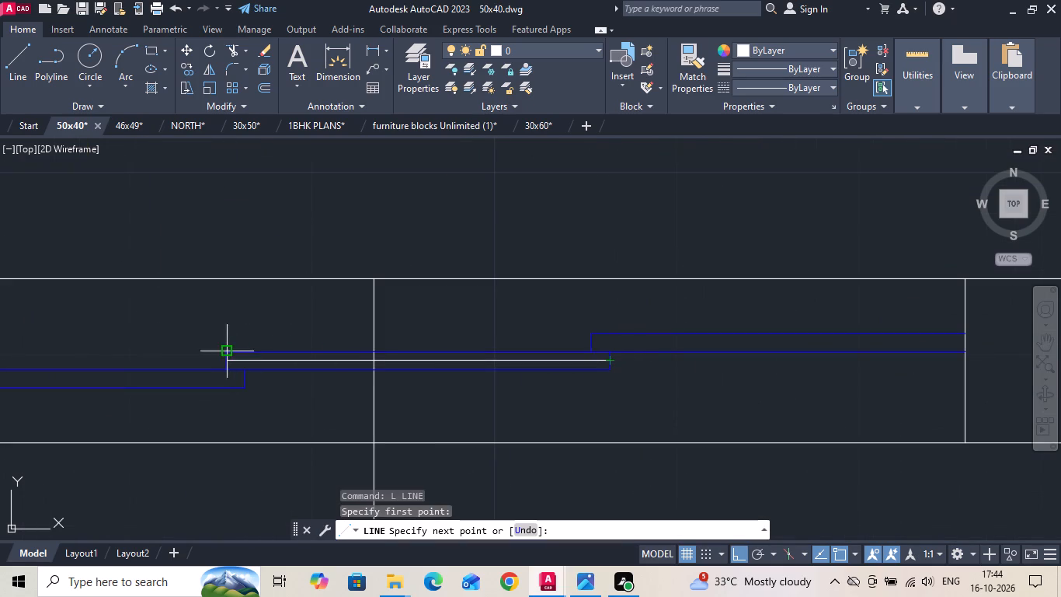
pyautogui.click(230, 361)
pyautogui.press('Escape')
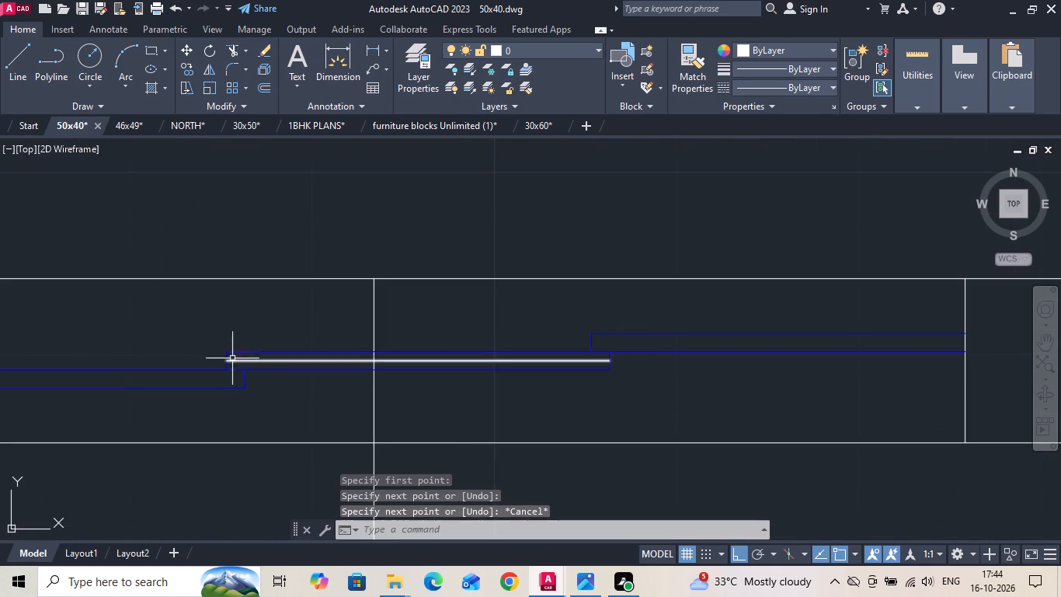
# Move the bedroom window and its horizontal guide from the guide's midpoint onto the vertical guide line to centre it in the wall.
pyautogui.scroll(-2, 425, 316)
pyautogui.moveTo(165, 281); pyautogui.dragTo(171, 293)
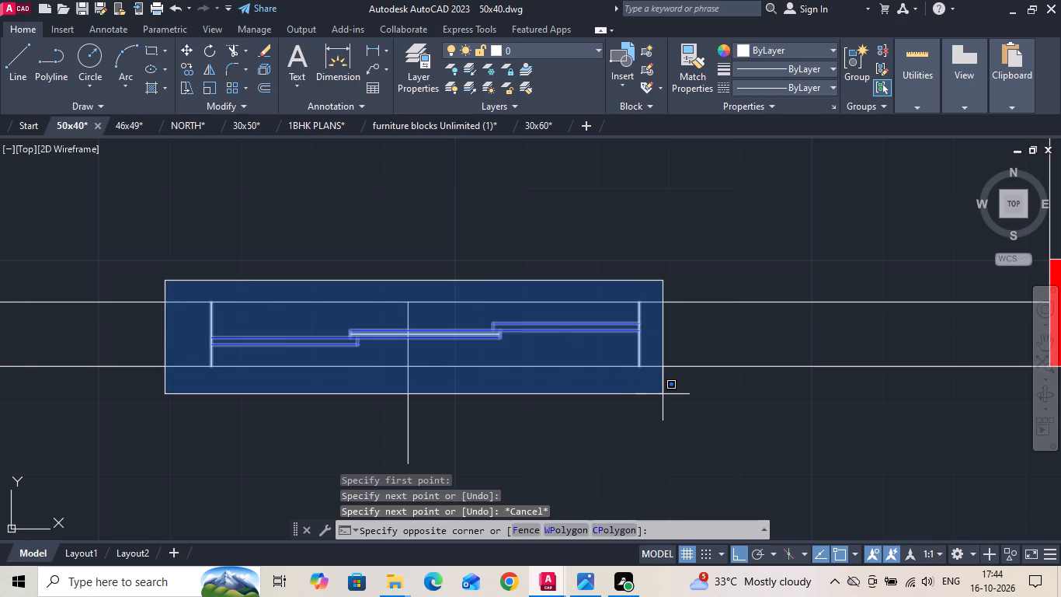
pyautogui.click(663, 394)
pyautogui.rightClick(357, 269)
pyautogui.click(405, 299)
pyautogui.scroll(2, 409, 324)
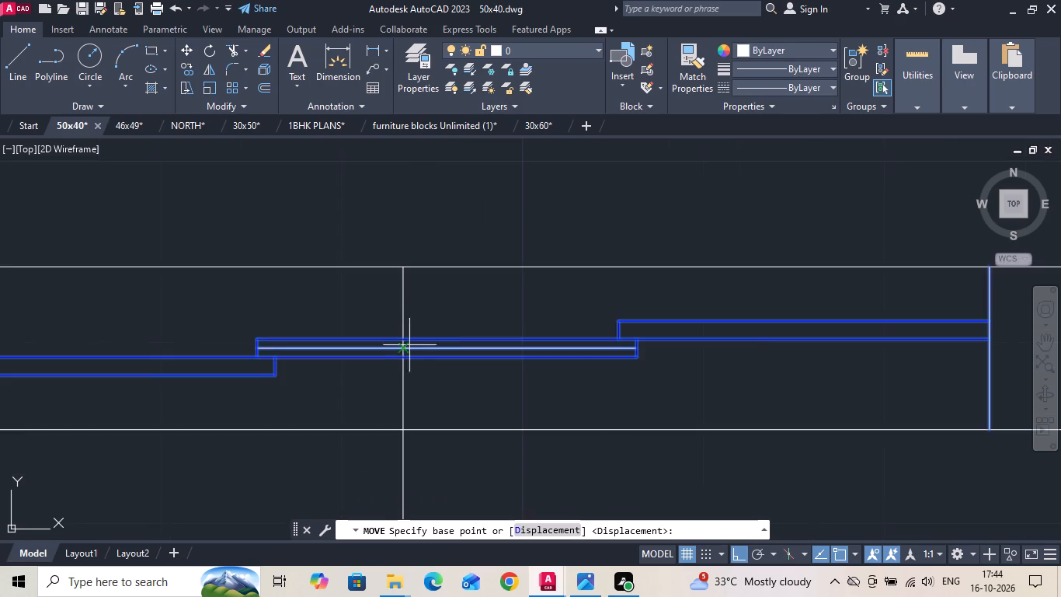
pyautogui.scroll(1, 410, 347)
pyautogui.click(471, 348)
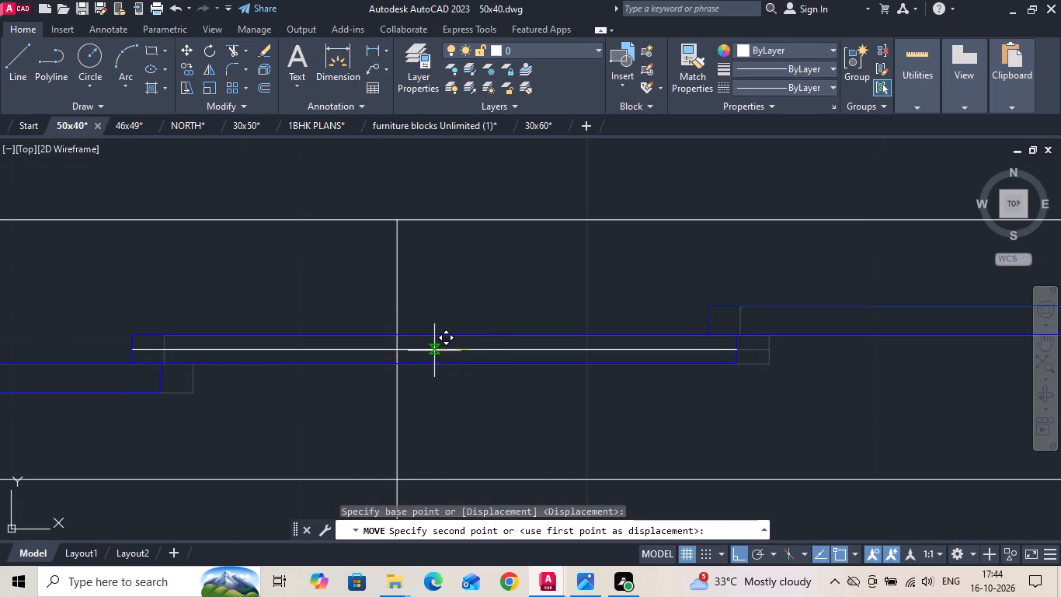
pyautogui.click(395, 351)
# Erase the vertical guide line and the horizontal guide line inside the bedroom window.
pyautogui.moveTo(437, 282); pyautogui.dragTo(355, 282)
pyautogui.click(347, 282)
pyautogui.press('Delete')
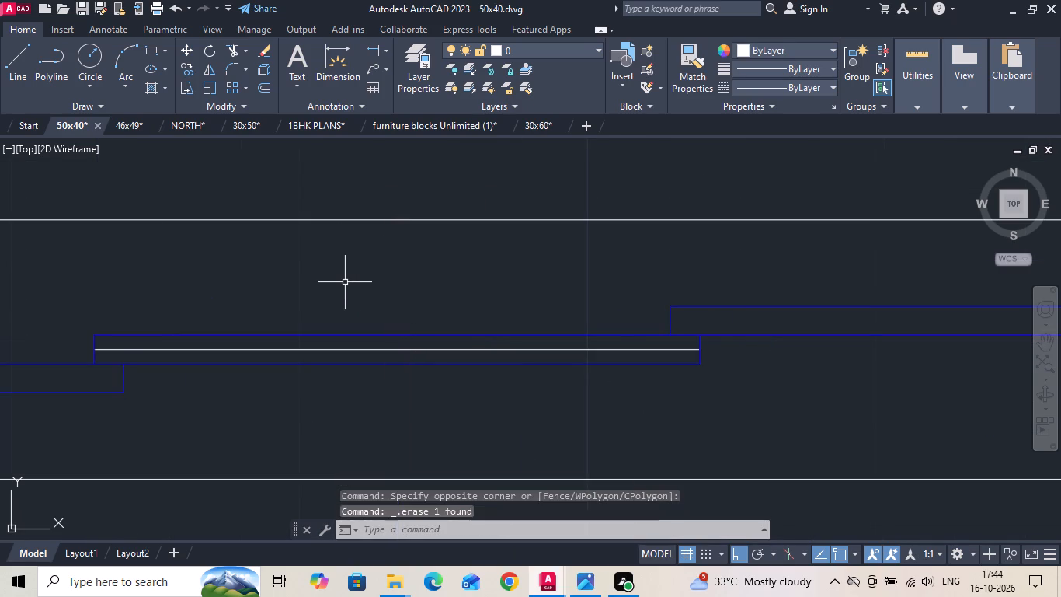
pyautogui.scroll(-6, 345, 282)
pyautogui.scroll(3, 427, 326)
pyautogui.scroll(3, 370, 276)
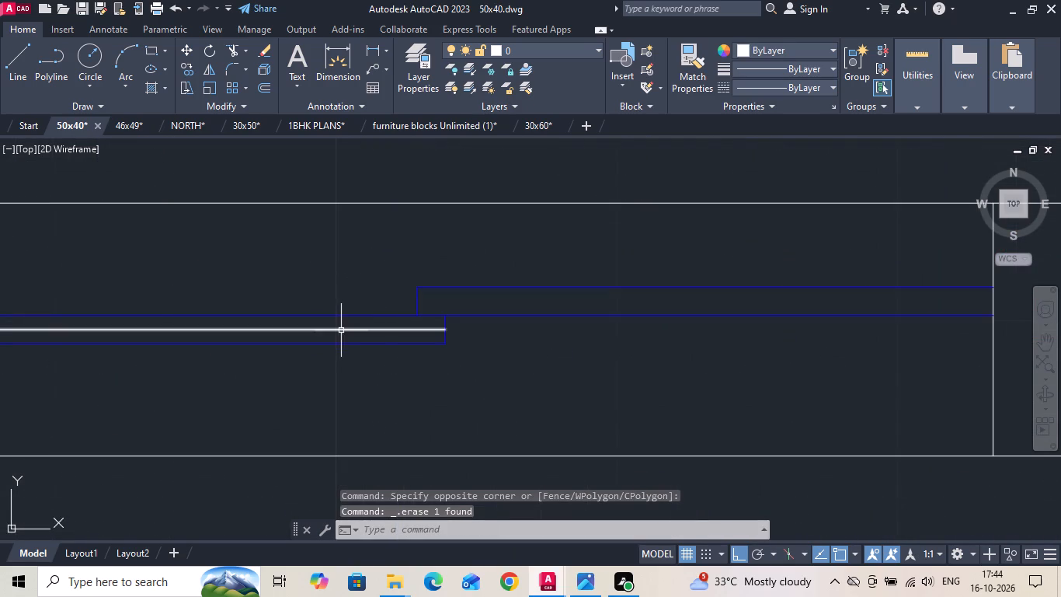
pyautogui.click(341, 330)
pyautogui.press('Delete')
# Measure the width of the window in the first floor 4'-0"X8'-7" toilet with a linear dimension.
pyautogui.scroll(-7, 432, 368)
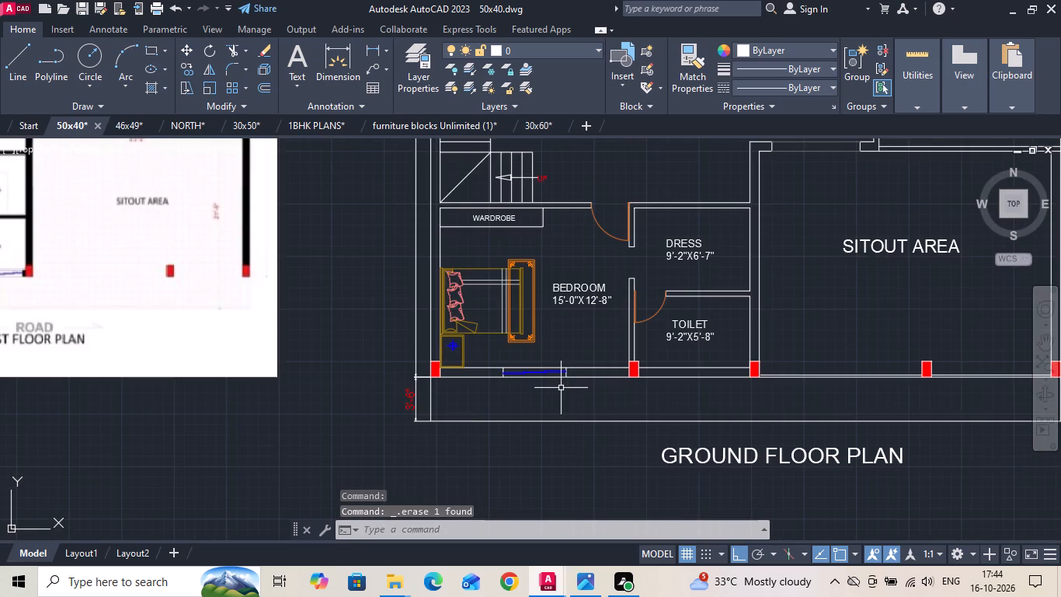
pyautogui.scroll(-1, 570, 401)
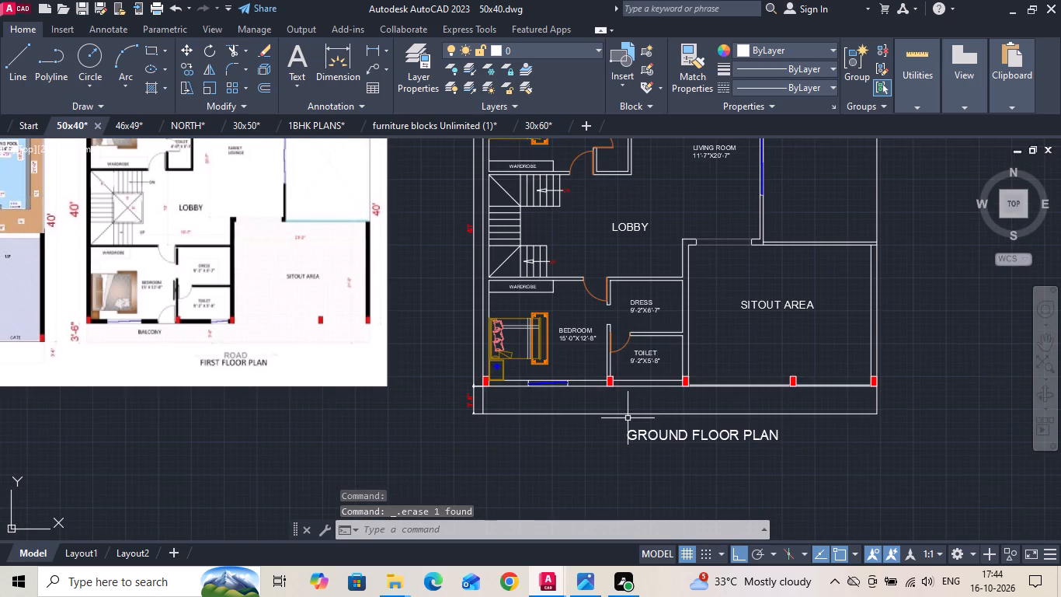
pyautogui.scroll(-2, 629, 420)
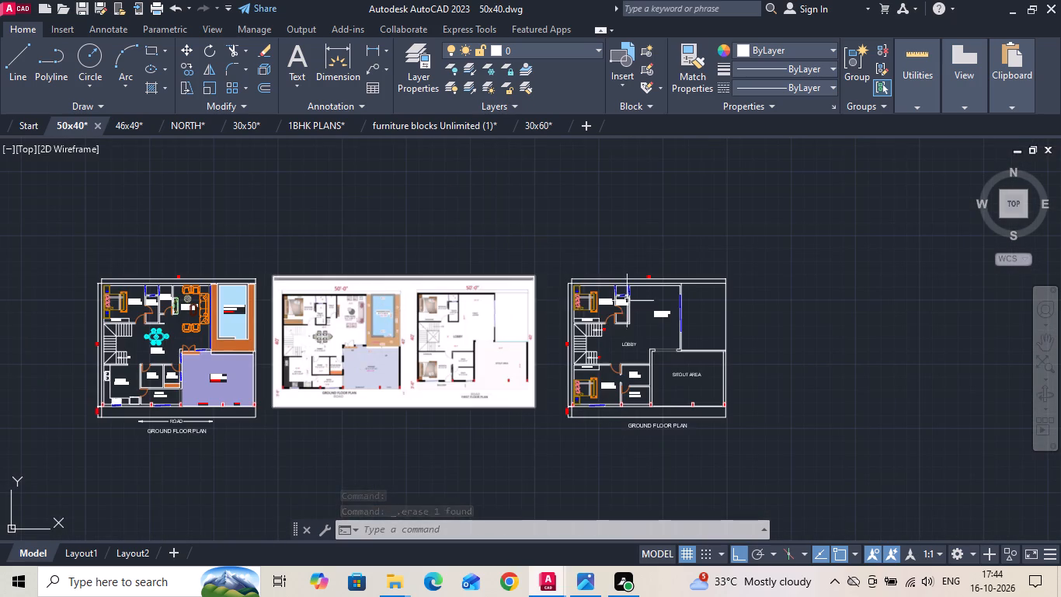
pyautogui.scroll(3, 642, 301)
pyautogui.scroll(2, 583, 250)
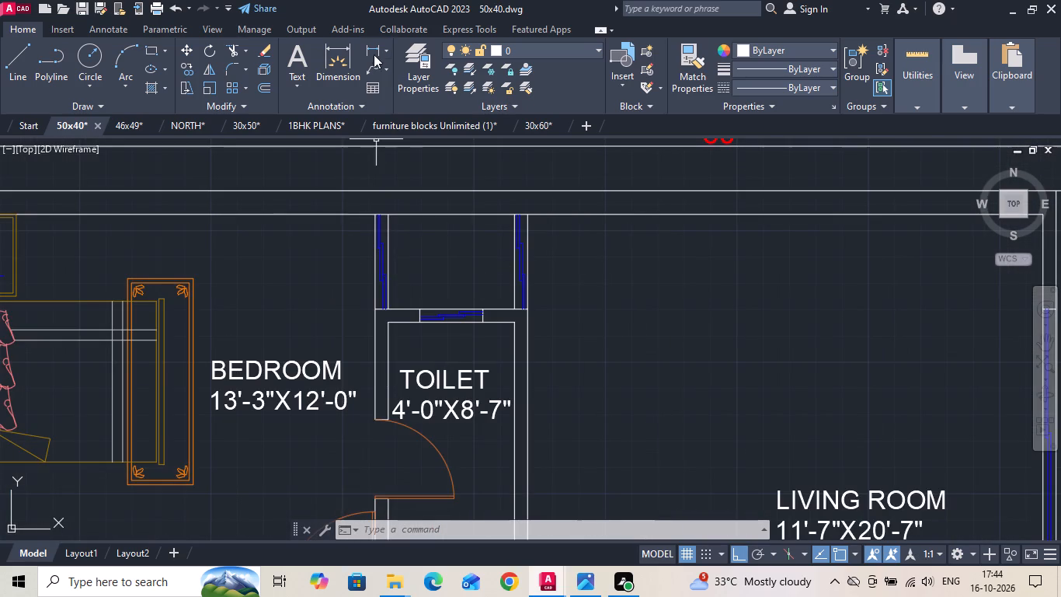
pyautogui.click(370, 48)
pyautogui.scroll(2, 447, 330)
pyautogui.click(372, 267)
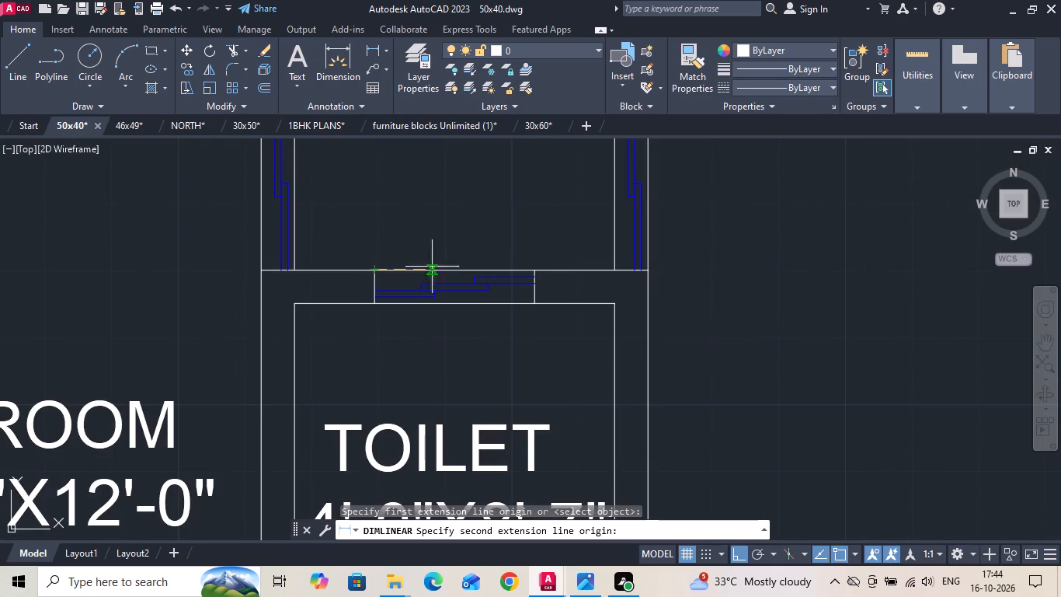
pyautogui.click(540, 267)
pyautogui.press('Escape')
# Copy the 4'-0"X8'-7" toilet's window to the balcony strip just outside the front wall of the 9'-2"X5'-8" toilet.
pyautogui.moveTo(349, 255); pyautogui.dragTo(361, 273)
pyautogui.click(528, 338)
pyautogui.moveTo(358, 259); pyautogui.dragTo(379, 291)
pyautogui.click(557, 351)
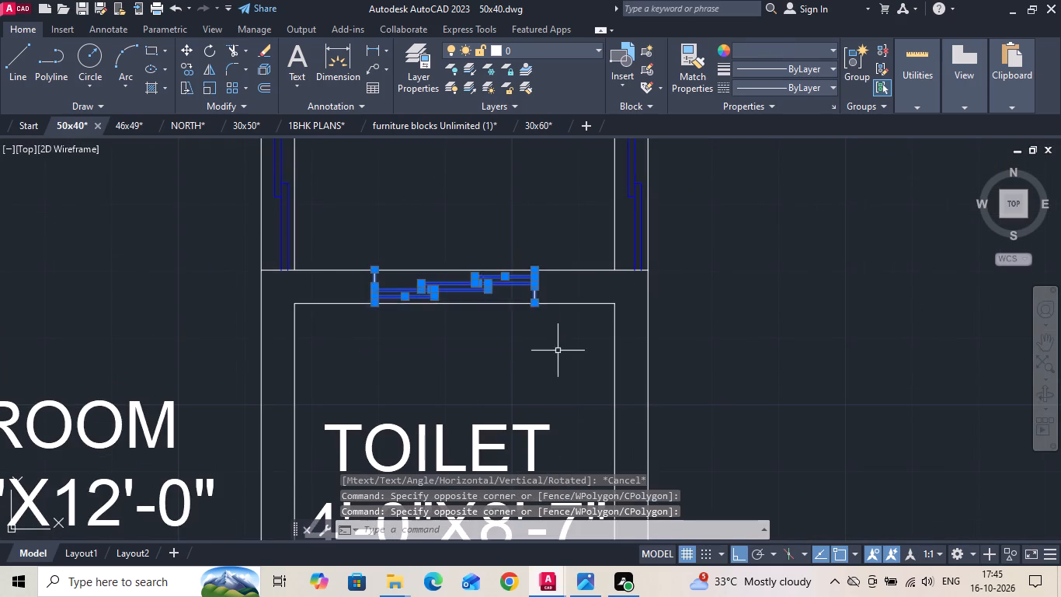
pyautogui.rightClick(464, 271)
pyautogui.click(493, 314)
pyautogui.scroll(-2, 448, 216)
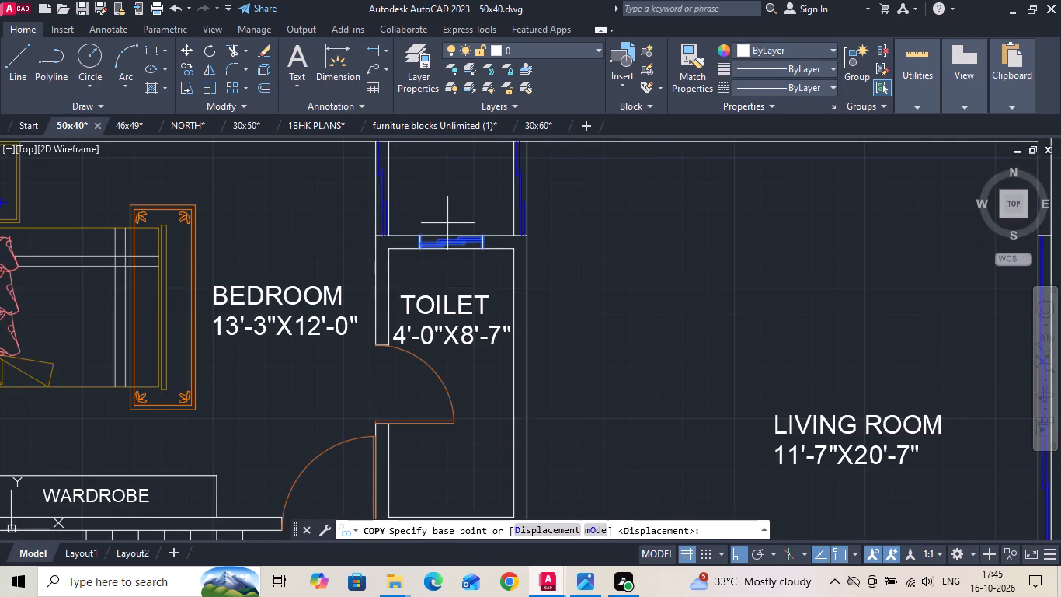
pyautogui.moveTo(447, 231); pyautogui.dragTo(444, 304)
pyautogui.scroll(-5, 459, 232)
pyautogui.scroll(2, 485, 303)
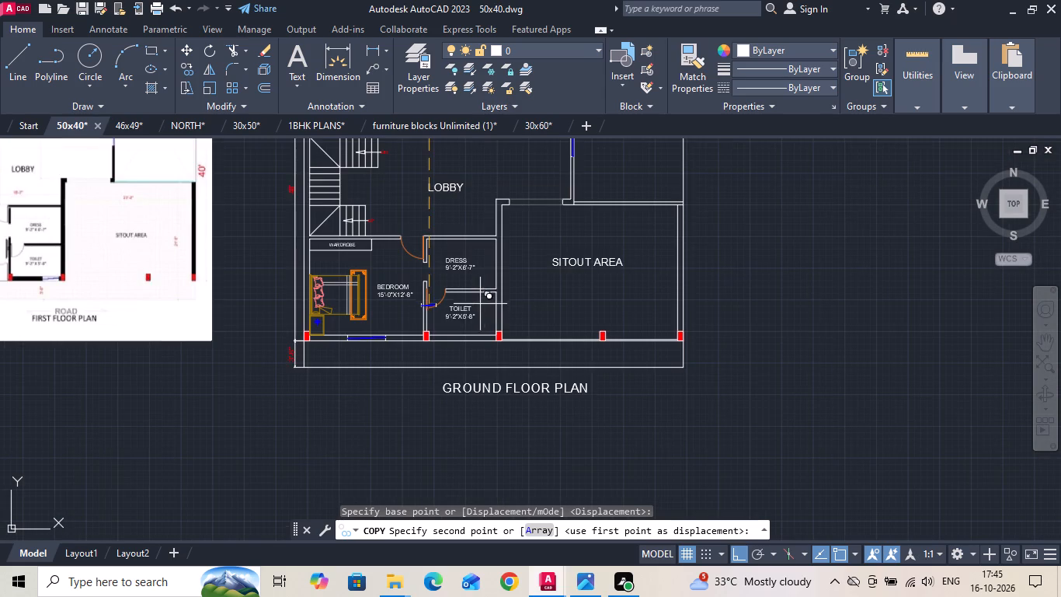
pyautogui.moveTo(437, 340); pyautogui.dragTo(631, 336, button='middle')
pyautogui.scroll(-1, 633, 336)
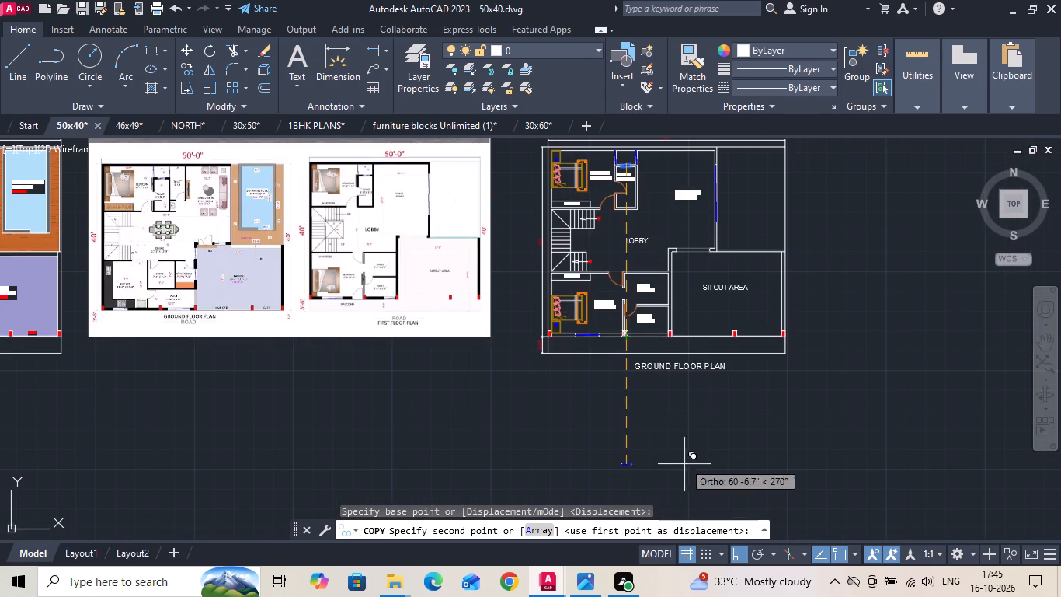
pyautogui.click(732, 551)
pyautogui.scroll(6, 653, 348)
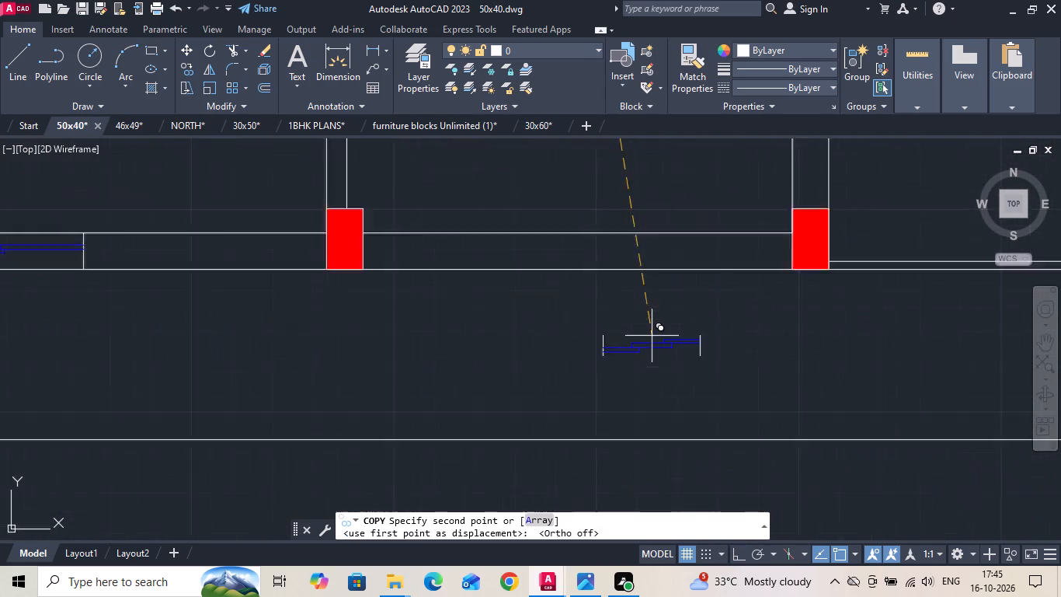
pyautogui.moveTo(607, 324); pyautogui.dragTo(393, 315, button='middle')
pyautogui.click(387, 275)
pyautogui.press('Escape')
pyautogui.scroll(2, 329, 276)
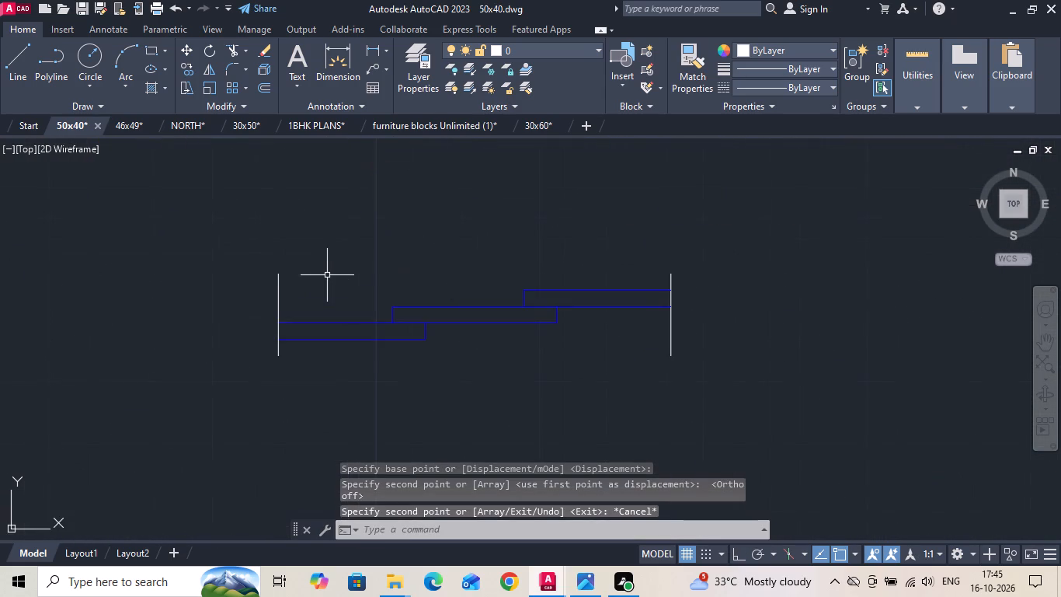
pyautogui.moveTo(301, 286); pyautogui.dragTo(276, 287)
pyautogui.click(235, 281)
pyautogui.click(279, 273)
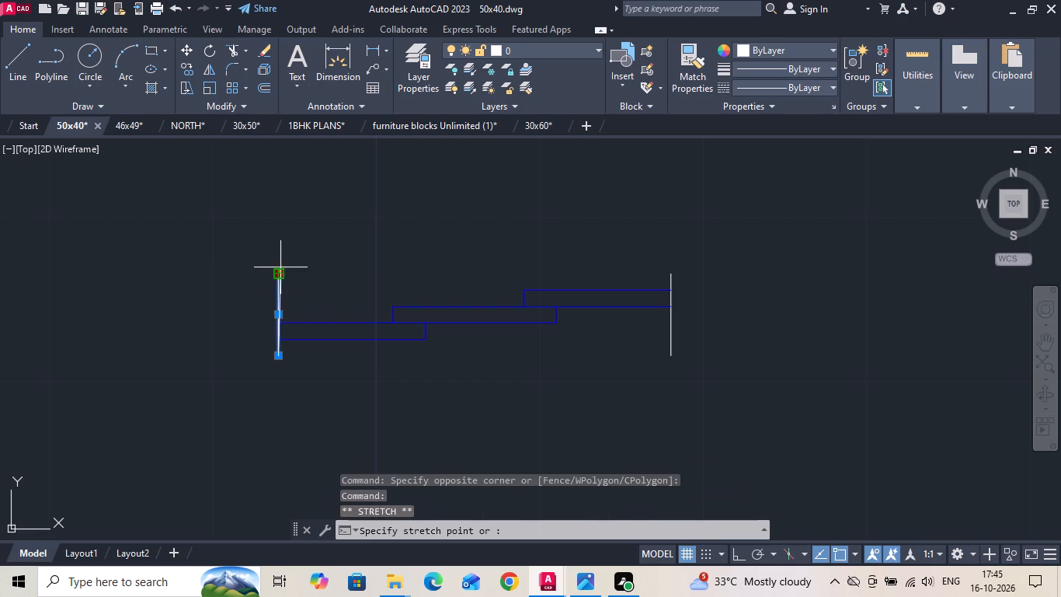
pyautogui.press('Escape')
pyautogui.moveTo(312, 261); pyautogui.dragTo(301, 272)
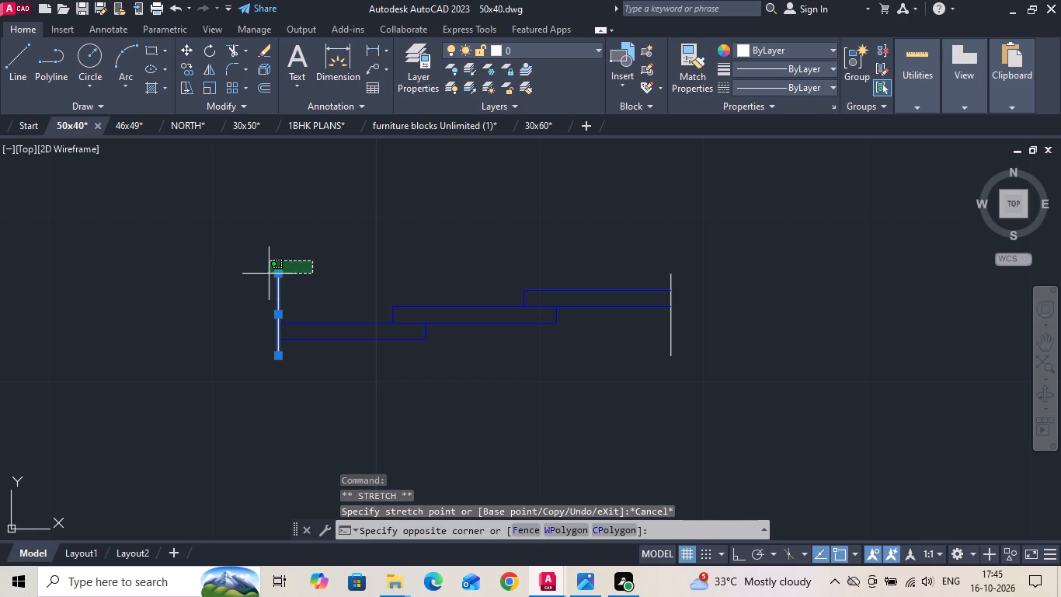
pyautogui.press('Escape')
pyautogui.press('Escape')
# Stretch the upper end of the copied window's left end line upward by 2 inches with Ortho on.
pyautogui.moveTo(320, 272); pyautogui.dragTo(304, 279)
pyautogui.click(207, 285)
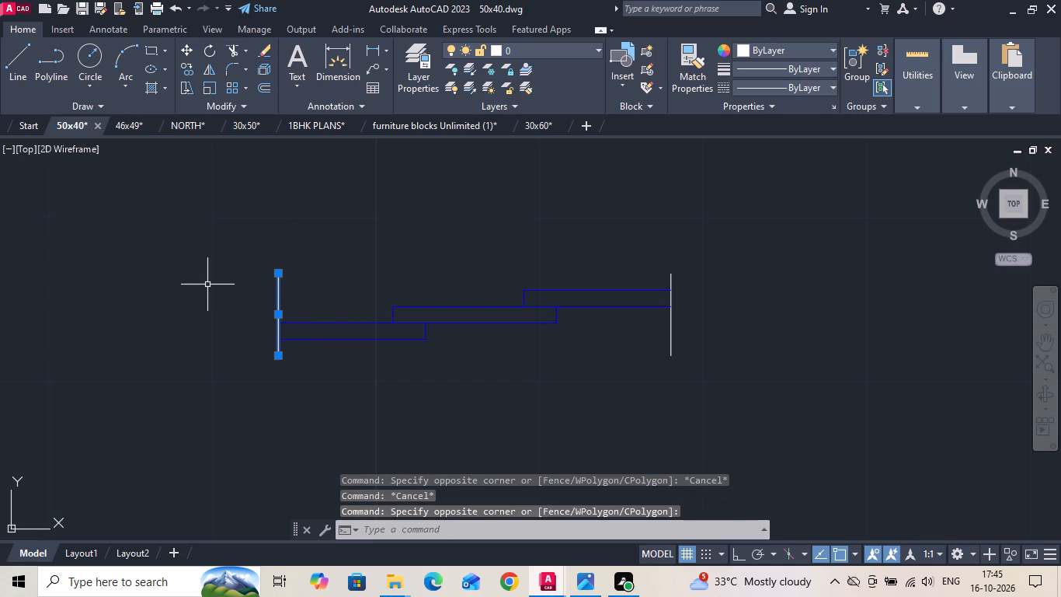
pyautogui.press('F8')
pyautogui.click(275, 274)
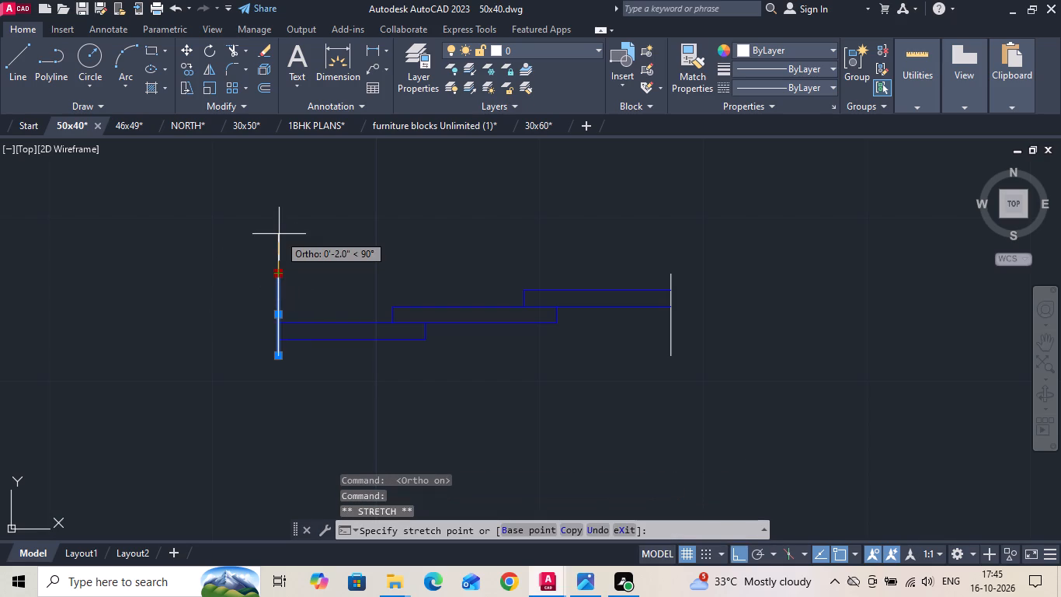
pyautogui.write('2')
pyautogui.press('space')
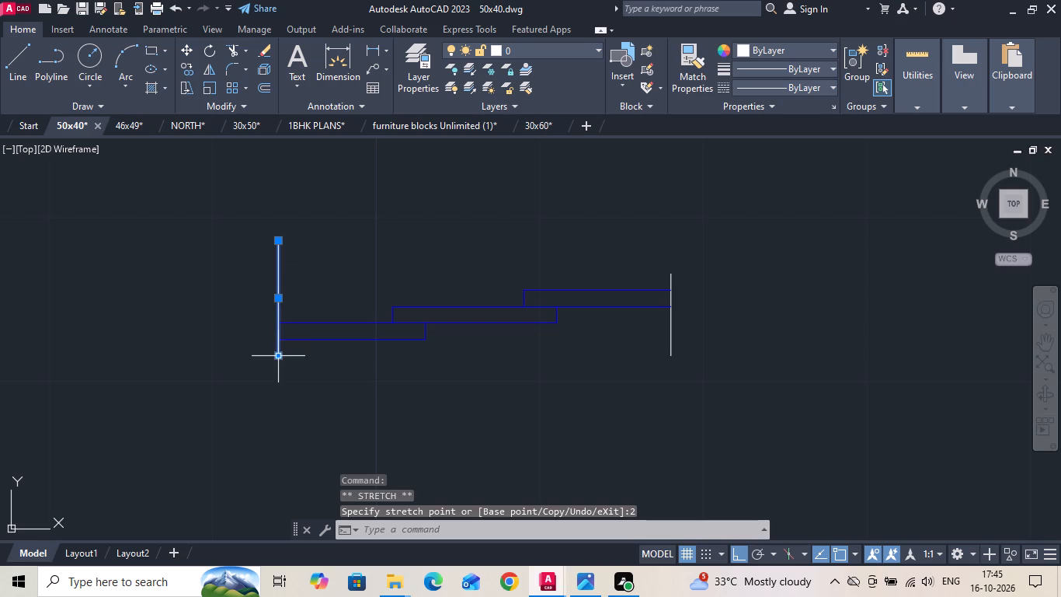
# Stretch the lower end of the copied toilet window's bedroom-side end line downward by 2 inches.
pyautogui.moveTo(280, 354); pyautogui.dragTo(281, 365)
pyautogui.write('2')
pyautogui.press('space')
pyautogui.press('Escape')
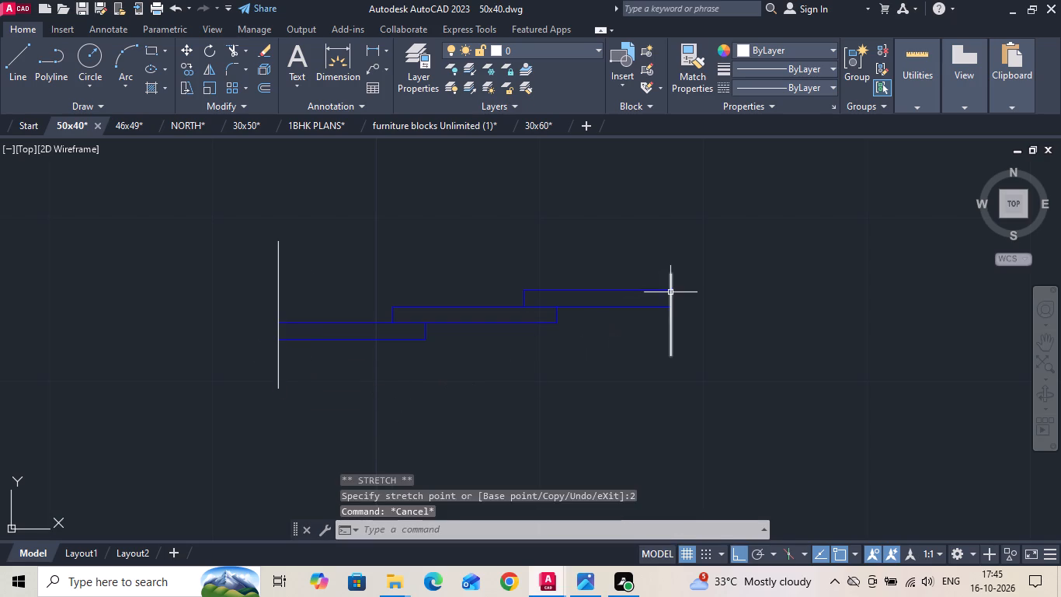
# Lengthen the copied window's other end line by 2 inches upward and 2 inches downward.
pyautogui.click(670, 285)
pyautogui.click(670, 277)
pyautogui.write('2')
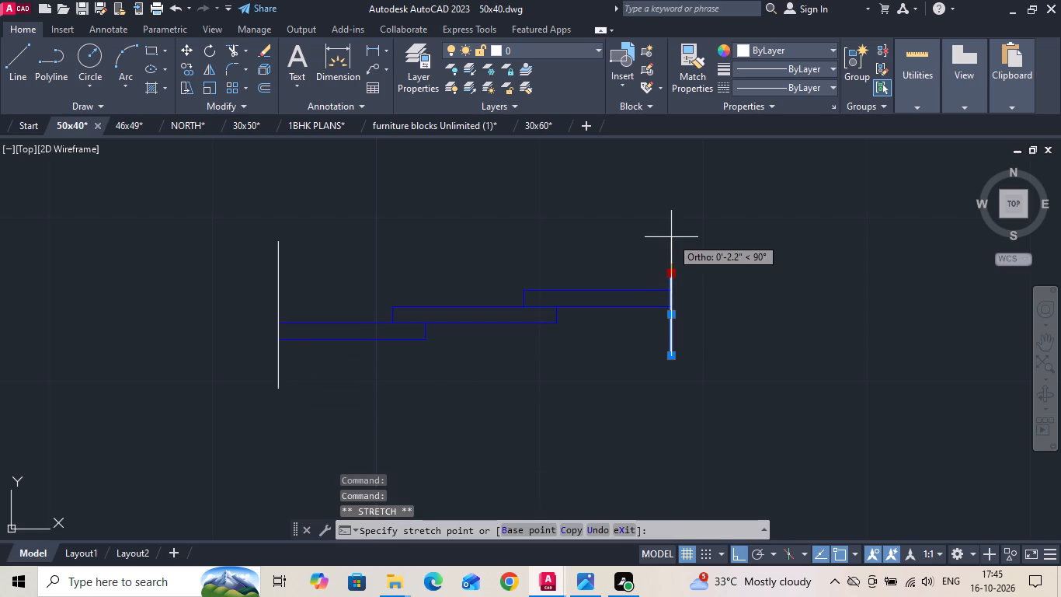
pyautogui.press('space')
pyautogui.moveTo(674, 354); pyautogui.dragTo(673, 361)
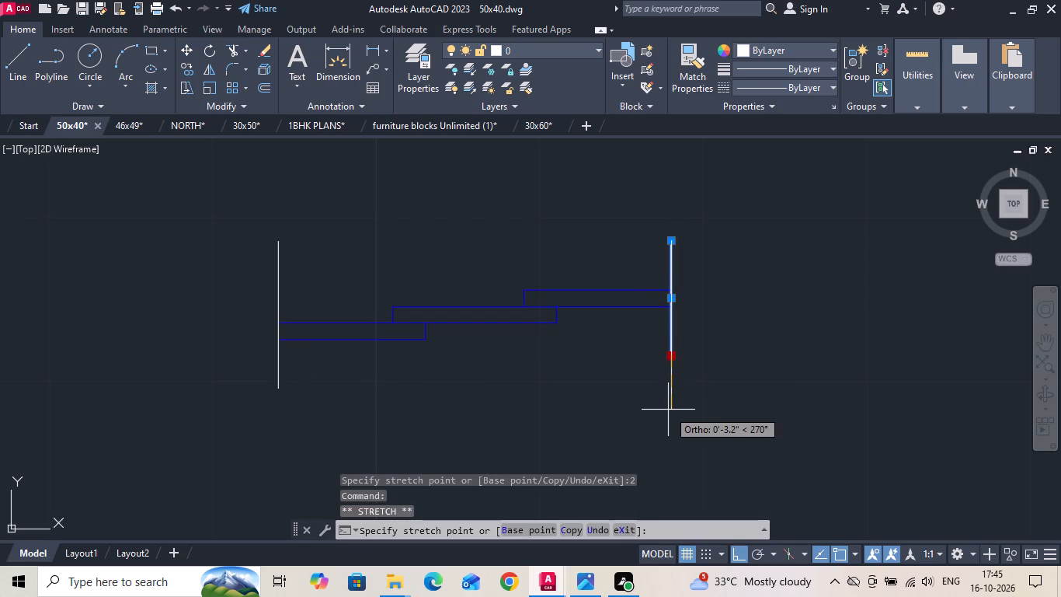
pyautogui.write('2')
pyautogui.press('space')
pyautogui.press('Escape')
# Move the copied window straight up into the front wall of the 9'-2"X5'-8" toilet, aligned with the wall lines.
pyautogui.moveTo(704, 219); pyautogui.dragTo(664, 254)
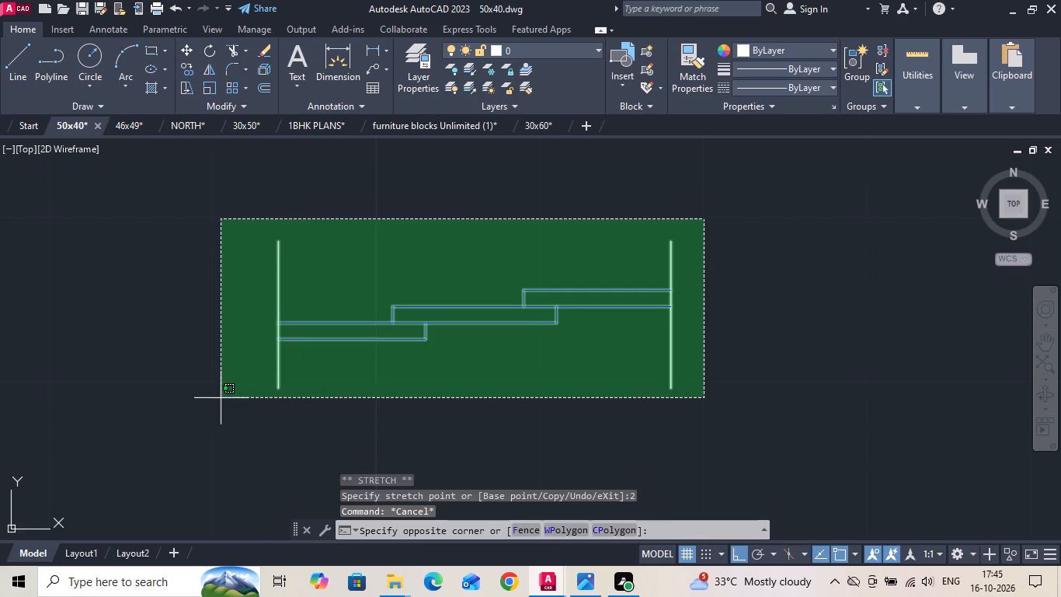
pyautogui.click(171, 407)
pyautogui.rightClick(170, 407)
pyautogui.click(249, 151)
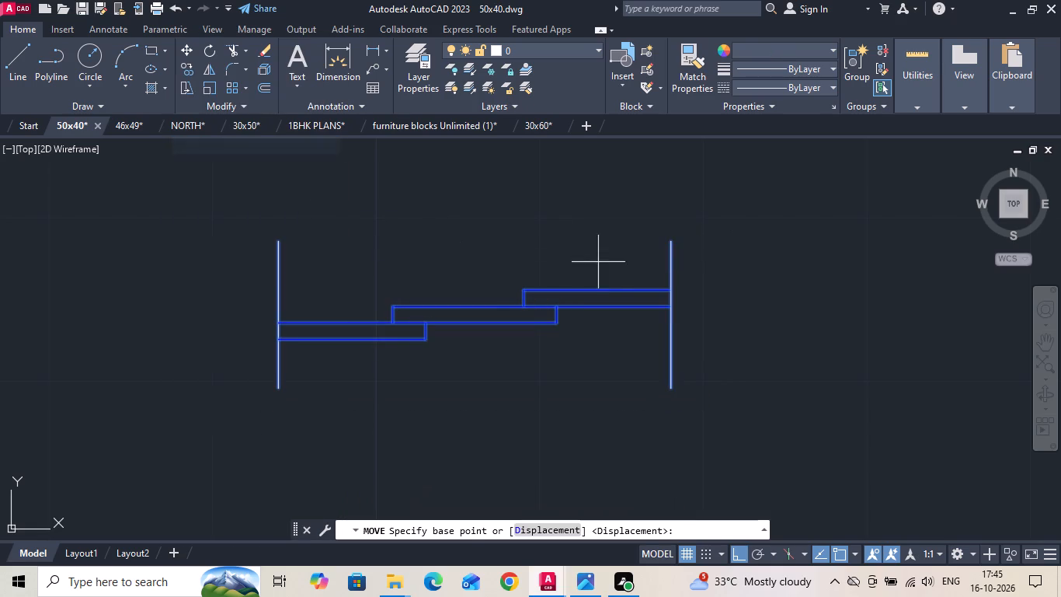
pyautogui.click(670, 242)
pyautogui.scroll(-4, 604, 354)
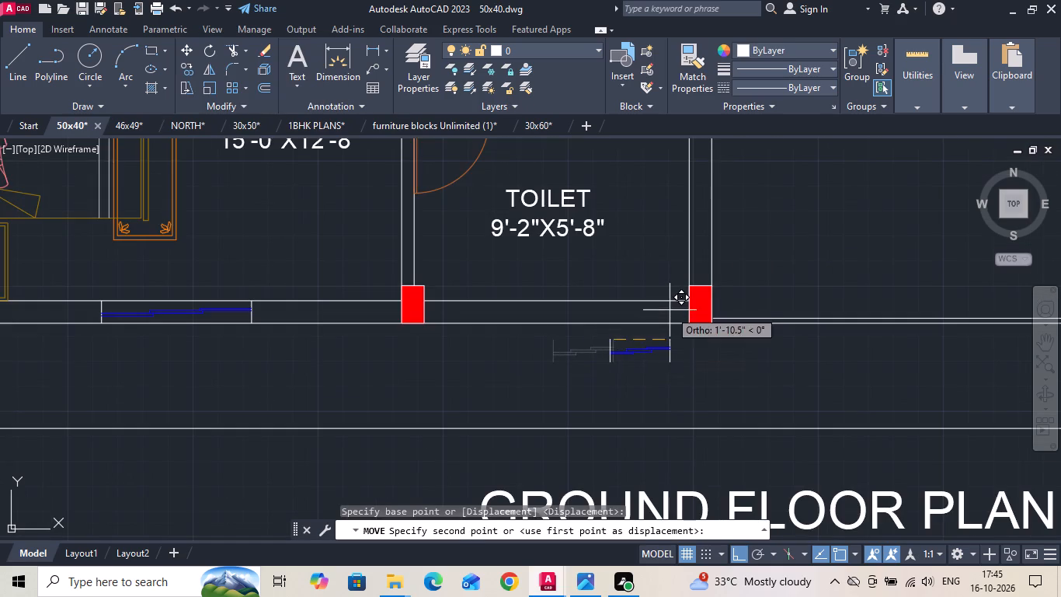
pyautogui.click(670, 303)
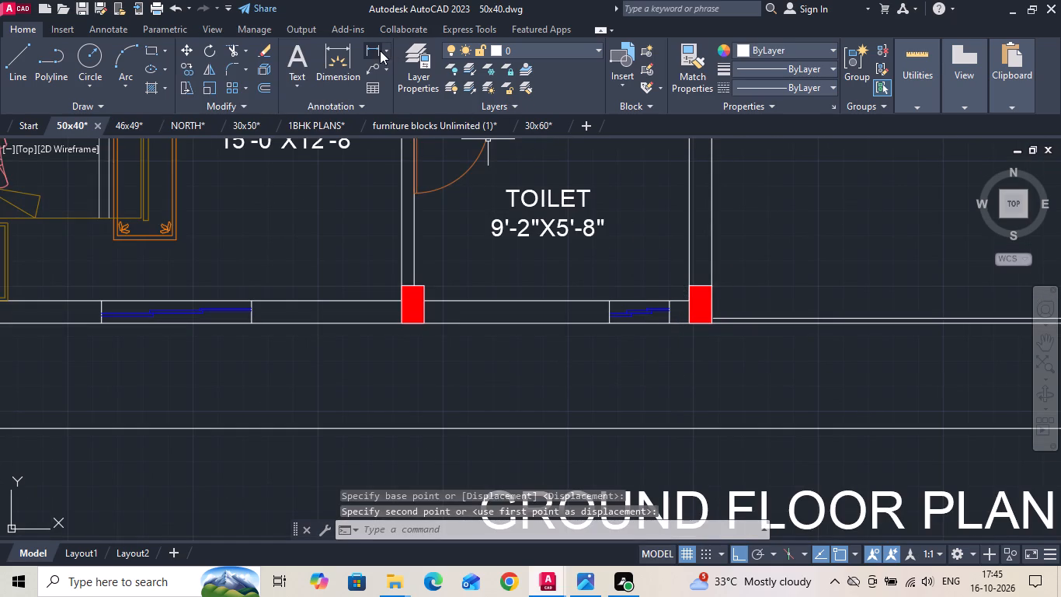
# Measure the gap between the toilet window and the red column beside the sitout area with a linear dimension.
pyautogui.click(380, 50)
pyautogui.scroll(3, 704, 303)
pyautogui.moveTo(642, 293); pyautogui.dragTo(632, 292)
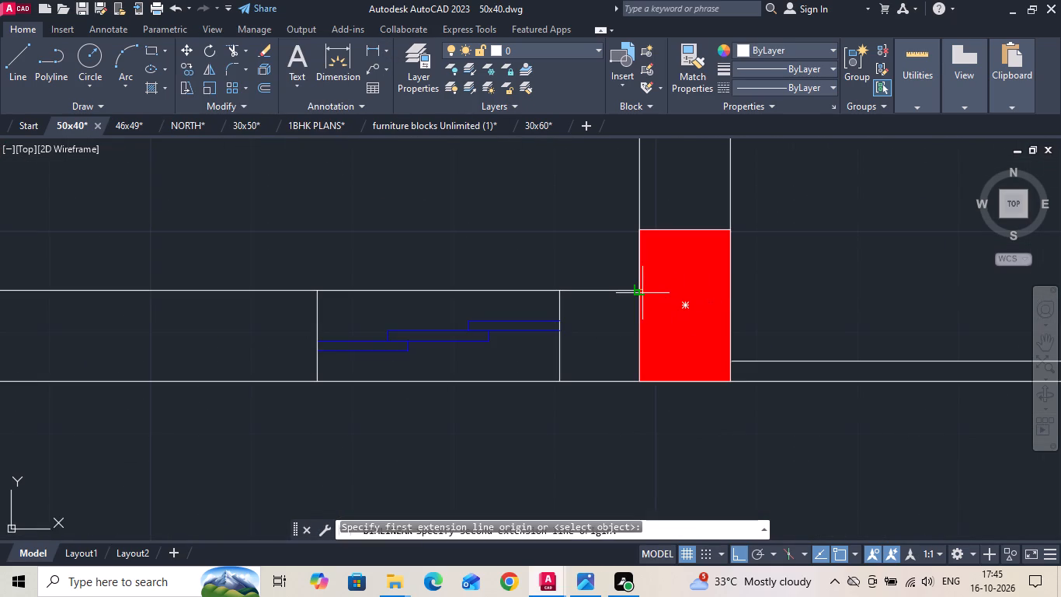
pyautogui.click(558, 290)
pyautogui.press('Escape')
# Move the toilet window 3.1 inches along the front wall, away from the column beside the sitout area.
pyautogui.moveTo(247, 253); pyautogui.dragTo(263, 288)
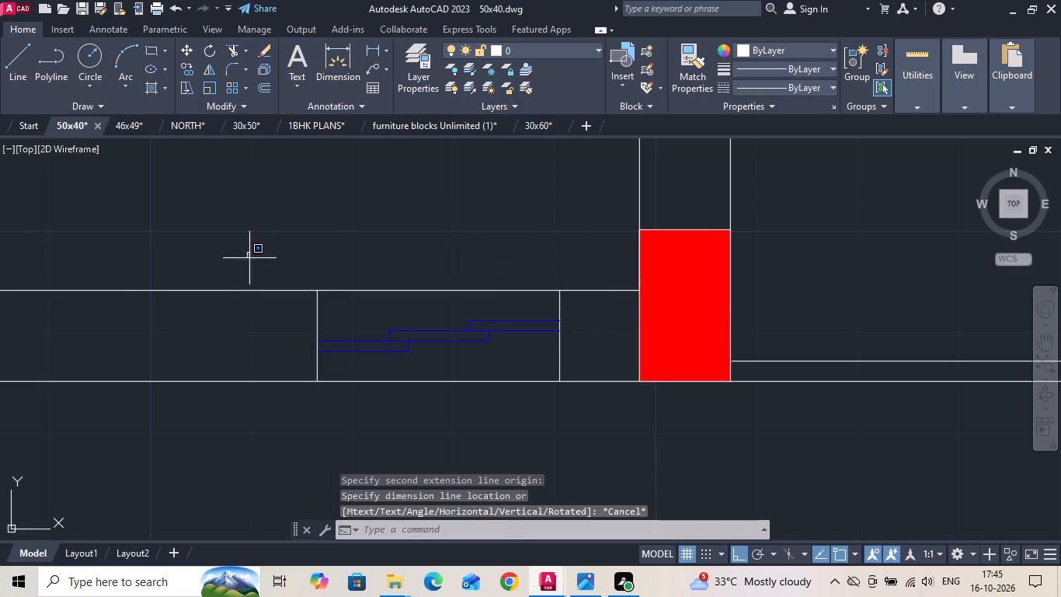
pyautogui.moveTo(263, 288); pyautogui.dragTo(308, 356)
pyautogui.click(575, 440)
pyautogui.rightClick(459, 270)
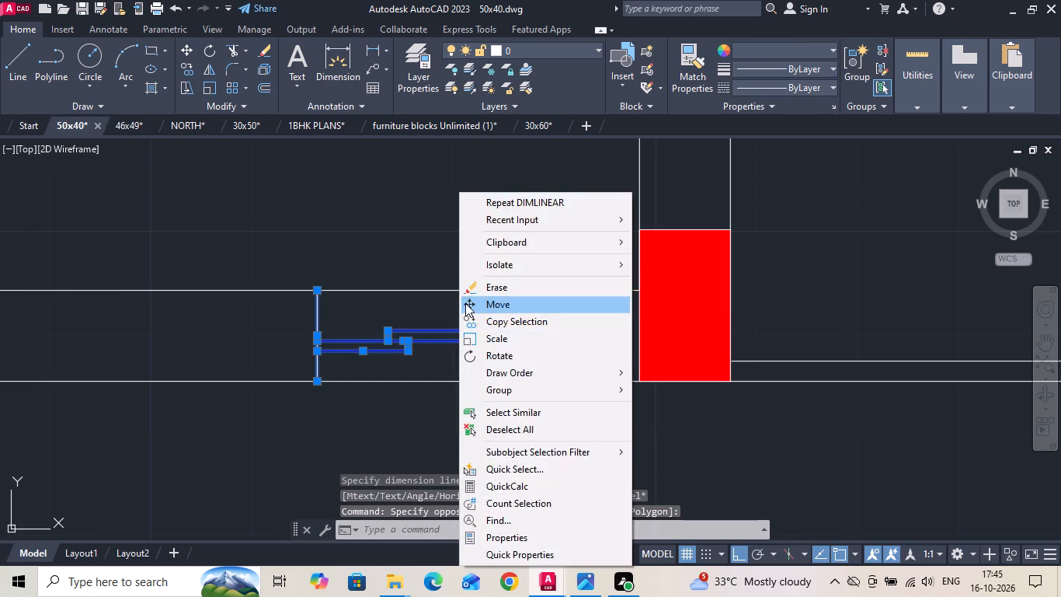
pyautogui.click(465, 303)
pyautogui.moveTo(492, 234); pyautogui.dragTo(434, 235)
pyautogui.write('3.1')
pyautogui.press('Return')
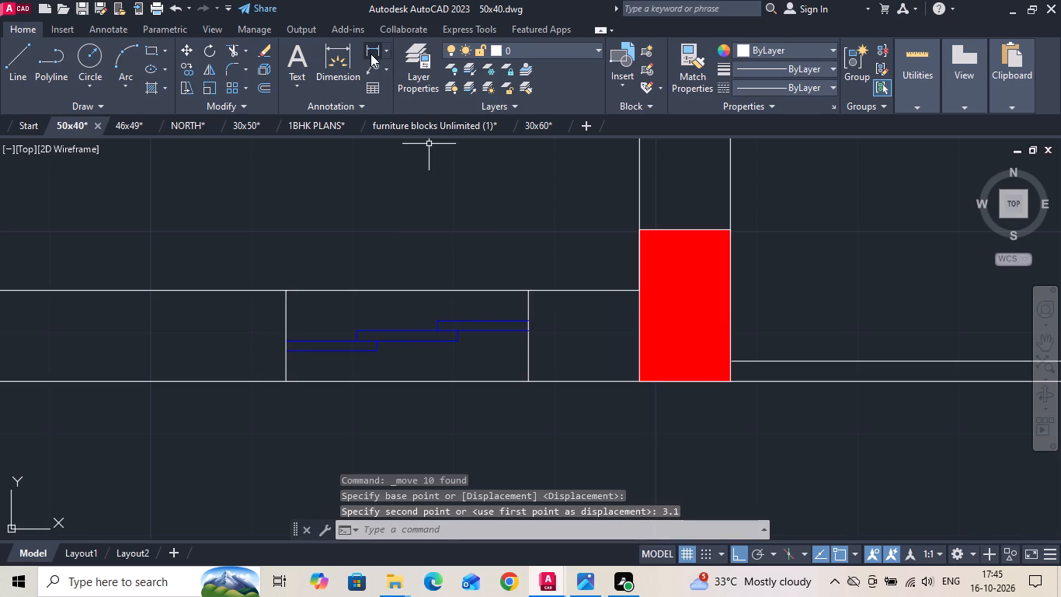
# Measure the gap between the toilet window and the sitout-side column again with a linear dimension.
pyautogui.click(370, 54)
pyautogui.click(528, 290)
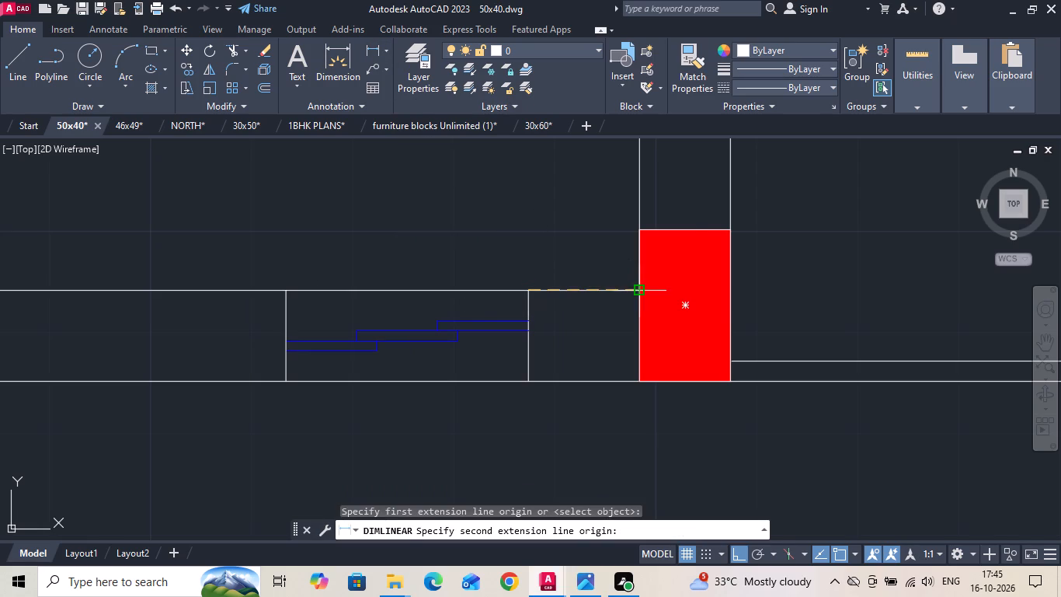
pyautogui.click(639, 294)
pyautogui.press('Escape')
# Move the toilet window another 1 inch along the front wall, away from the sitout-side column.
pyautogui.moveTo(244, 274); pyautogui.dragTo(329, 368)
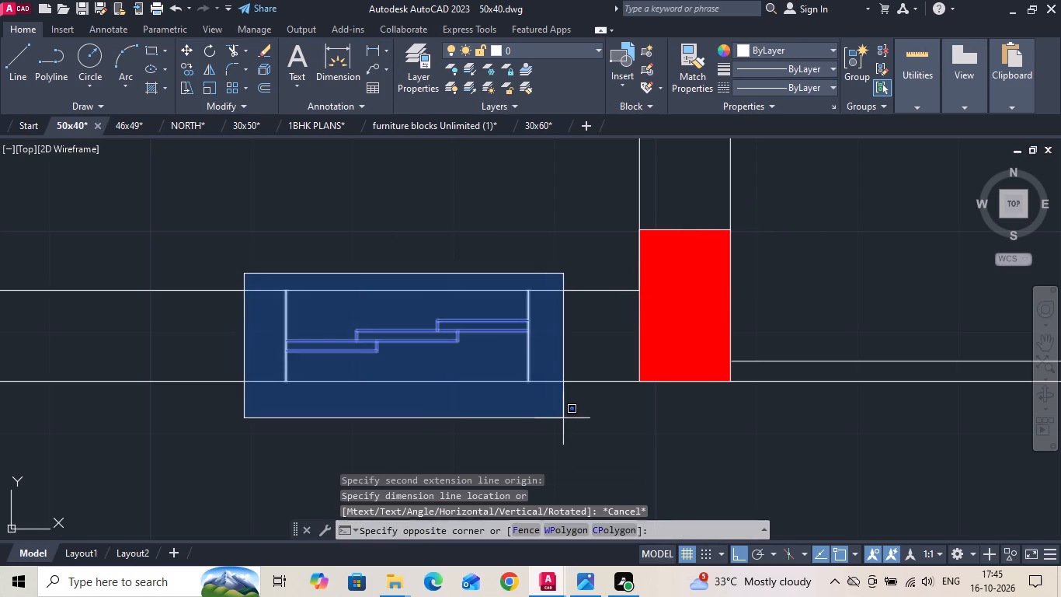
pyautogui.click(565, 419)
pyautogui.rightClick(388, 211)
pyautogui.click(417, 304)
pyautogui.moveTo(476, 235); pyautogui.dragTo(449, 235)
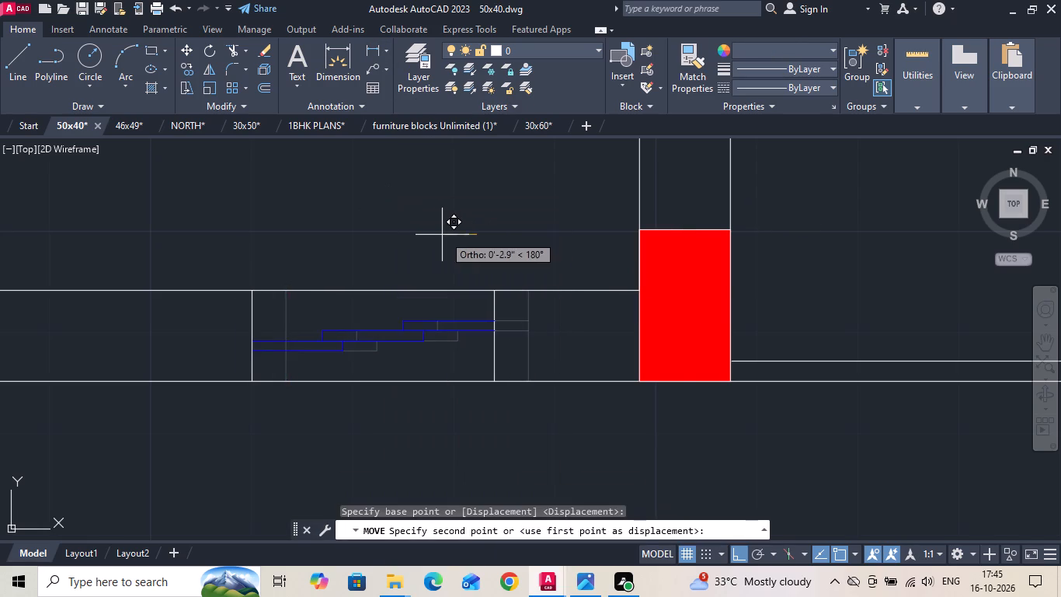
pyautogui.write('12')
pyautogui.press('BackSpace')
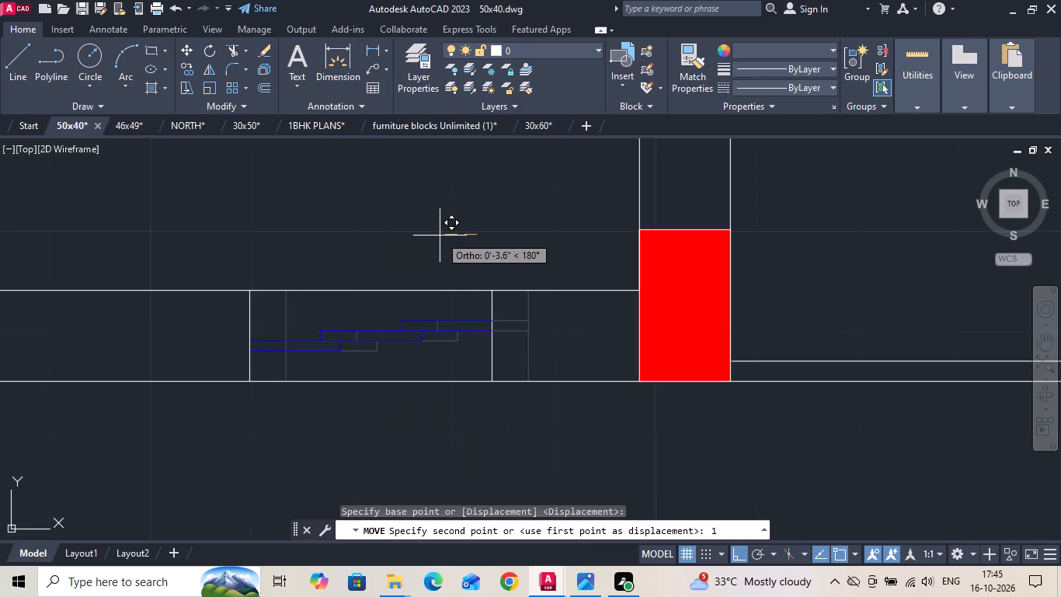
pyautogui.press('space')
# Move the toilet window 6 inches along the front wall toward the sitout-side column.
pyautogui.scroll(-5, 502, 297)
pyautogui.scroll(-1, 581, 358)
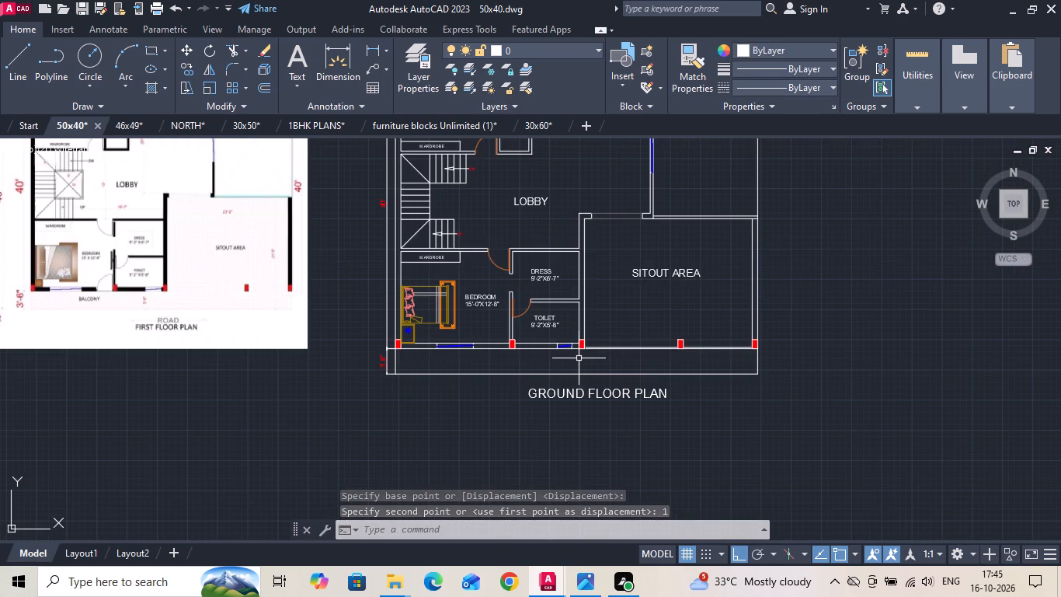
pyautogui.scroll(4, 576, 347)
pyautogui.moveTo(461, 392); pyautogui.dragTo(499, 358)
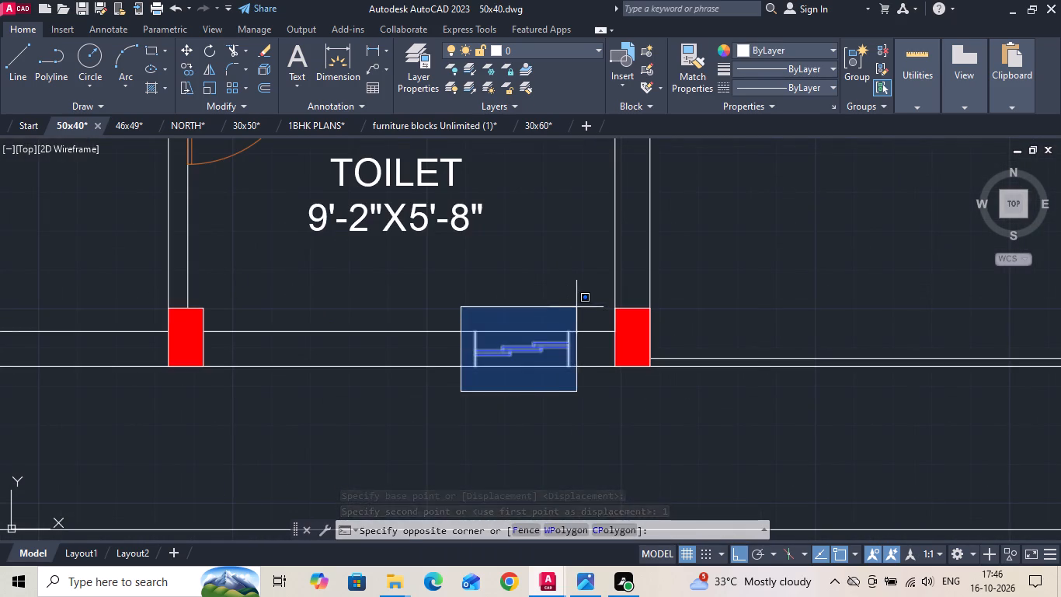
pyautogui.click(580, 304)
pyautogui.rightClick(582, 303)
pyautogui.click(604, 299)
pyautogui.click(514, 312)
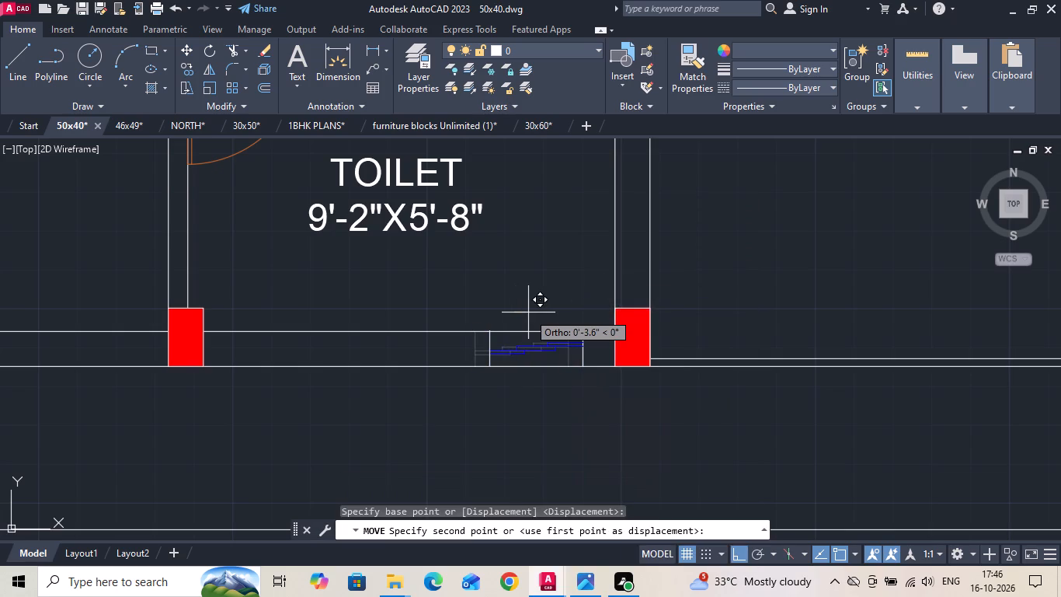
pyautogui.write('6')
pyautogui.press('space')
# Trim away the double front lines of the sitout area between its three red columns to match the reference image.
pyautogui.scroll(-3, 629, 395)
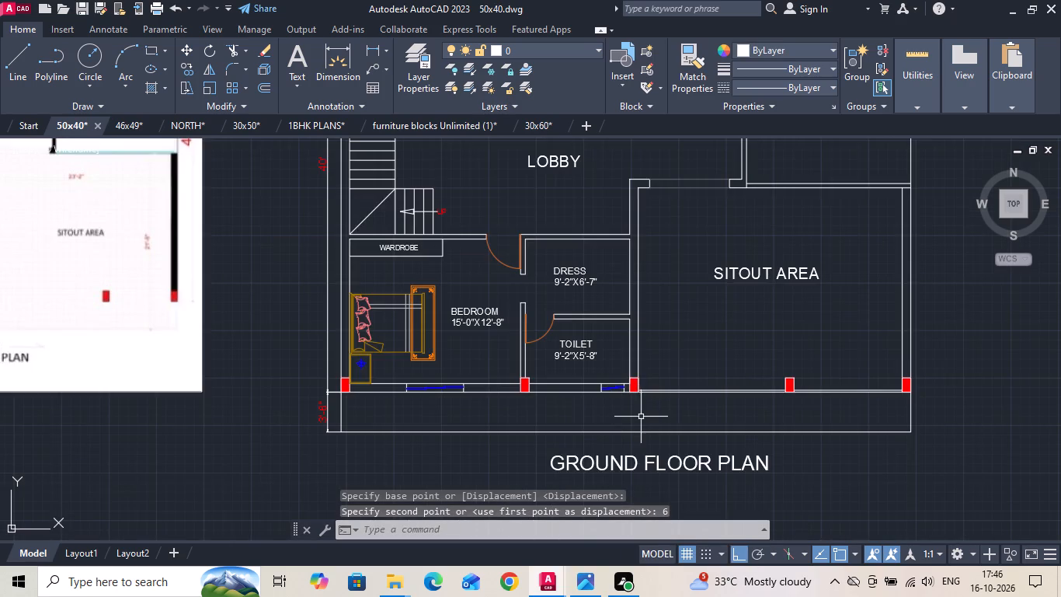
pyautogui.scroll(-2, 638, 414)
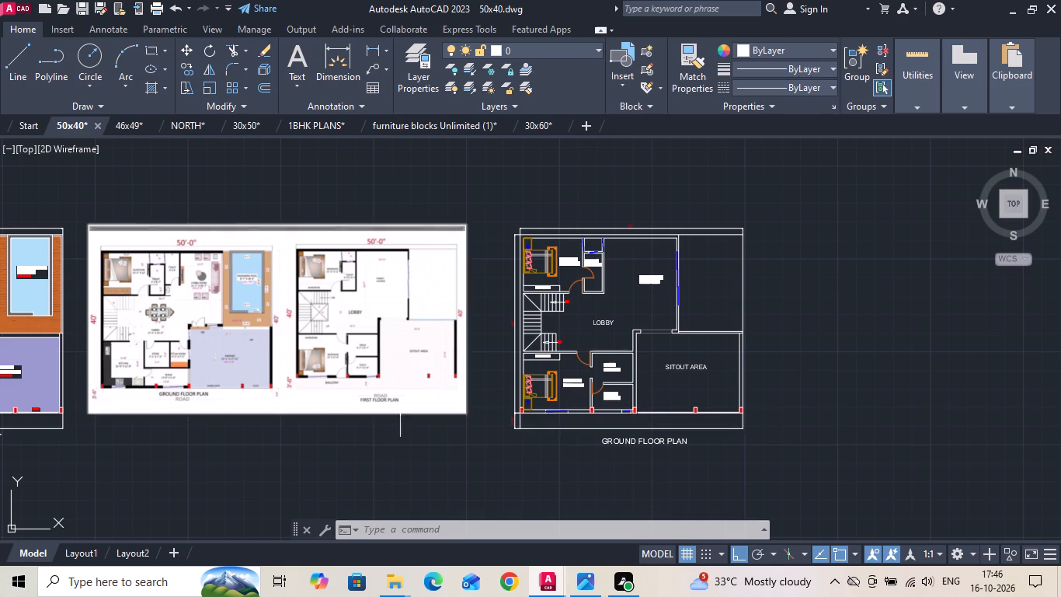
pyautogui.scroll(3, 325, 408)
pyautogui.scroll(-1, 241, 330)
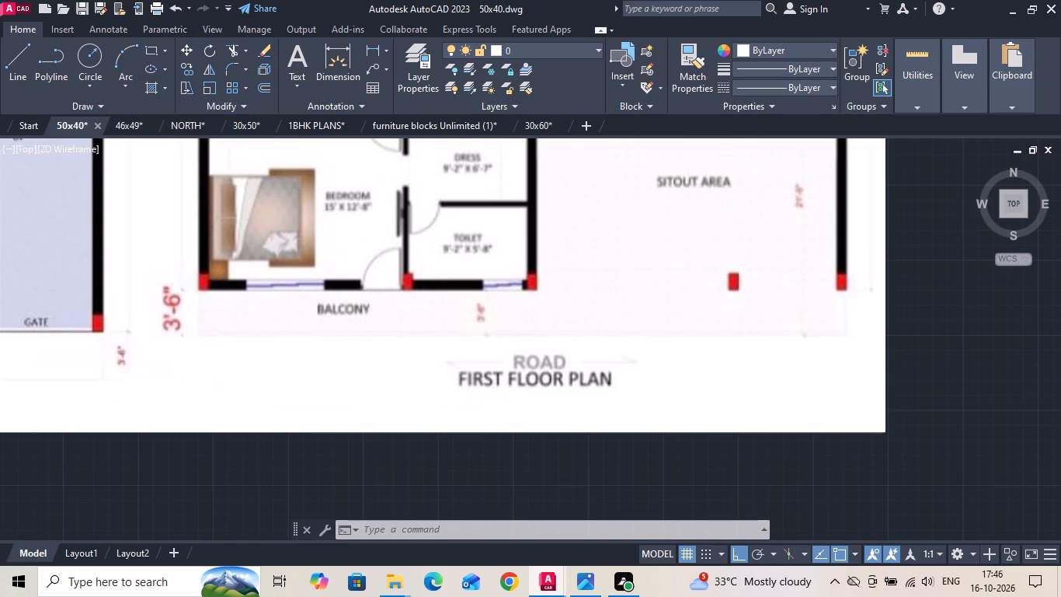
pyautogui.scroll(-1, 249, 275)
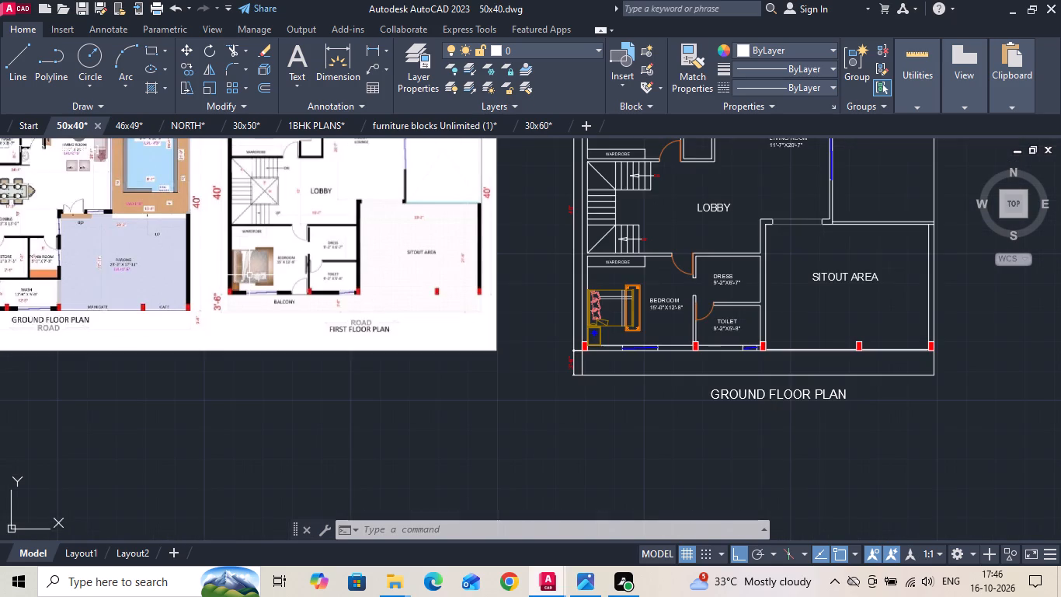
pyautogui.scroll(2, 922, 368)
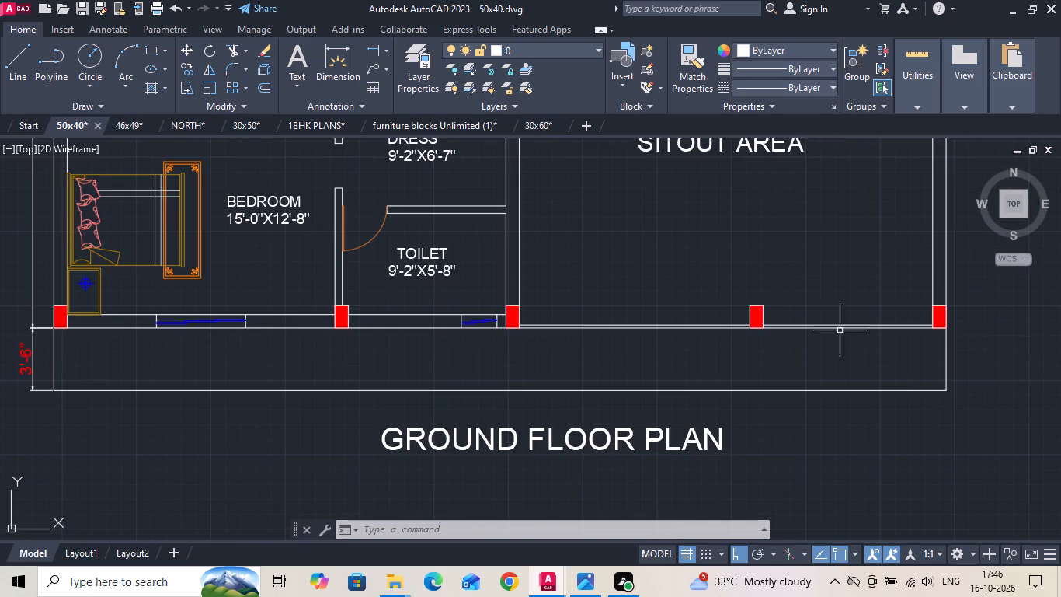
pyautogui.write('TR')
pyautogui.press('space')
pyautogui.moveTo(596, 310); pyautogui.dragTo(604, 340)
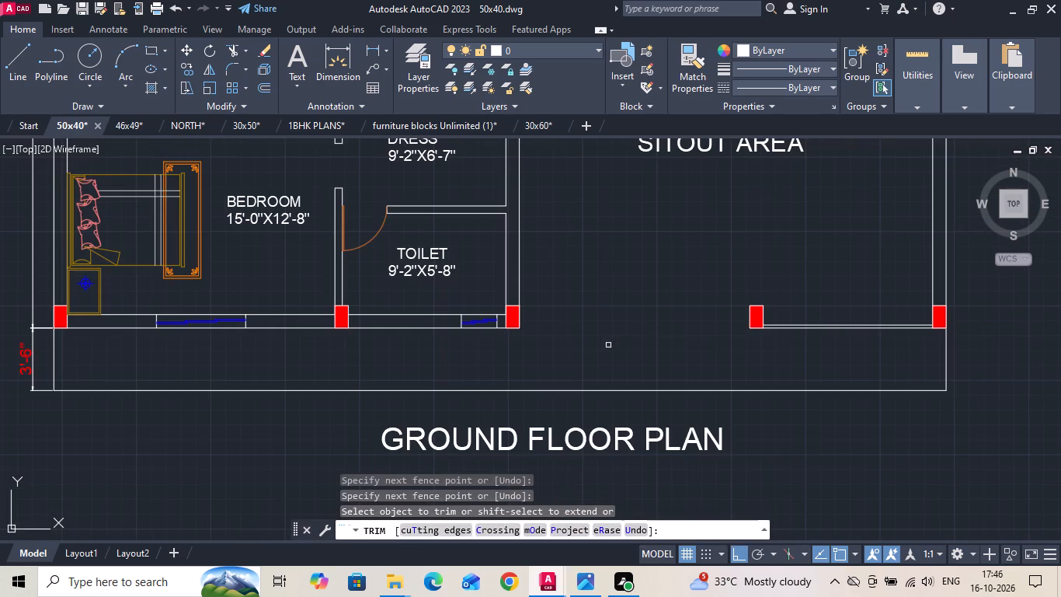
pyautogui.moveTo(855, 312); pyautogui.dragTo(838, 353)
pyautogui.press('Escape')
# Extend the sitout-side line of the wall between the toilet and sitout area to the outer balcony line.
pyautogui.press('e')
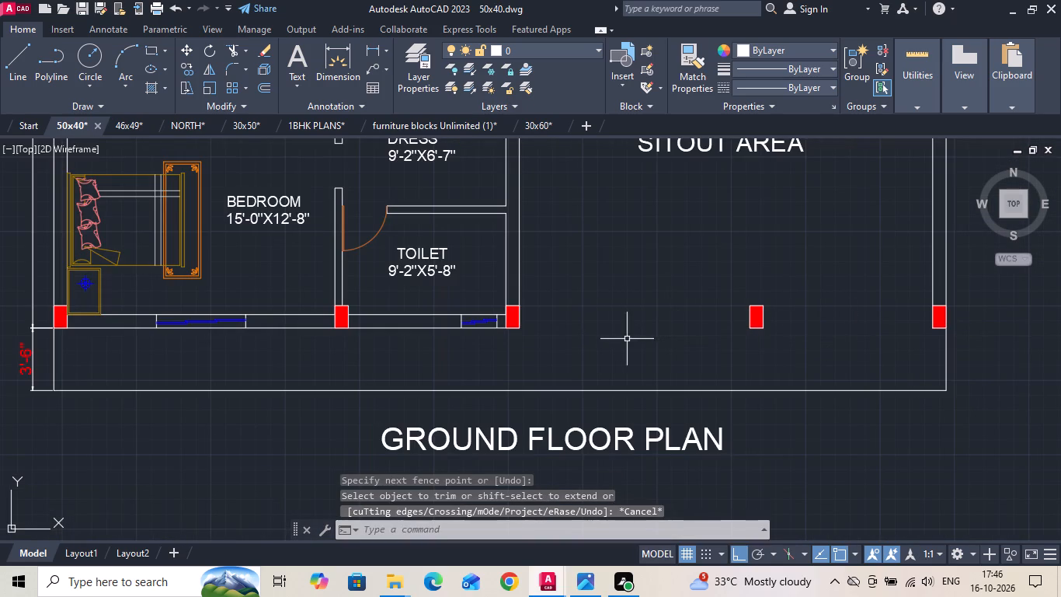
pyautogui.press('x')
pyautogui.press('space')
pyautogui.press('space')
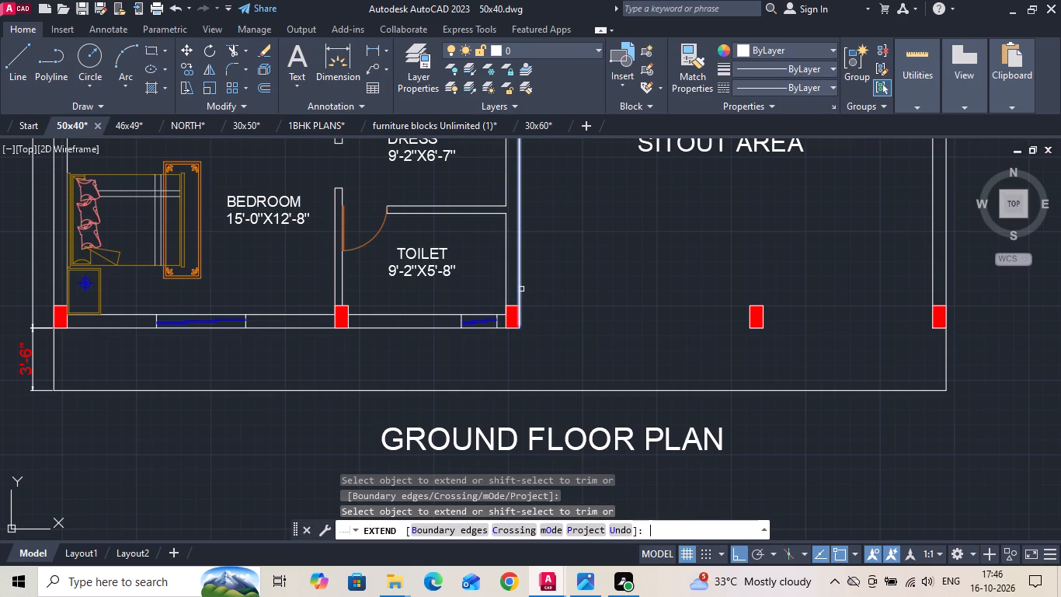
pyautogui.click(517, 302)
pyautogui.click(521, 296)
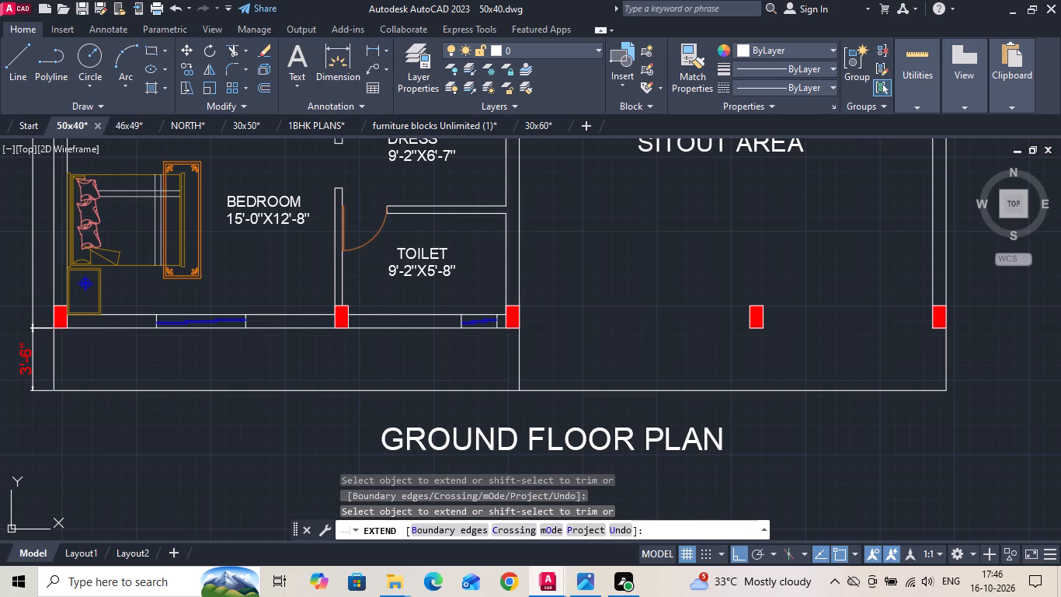
pyautogui.press('Escape')
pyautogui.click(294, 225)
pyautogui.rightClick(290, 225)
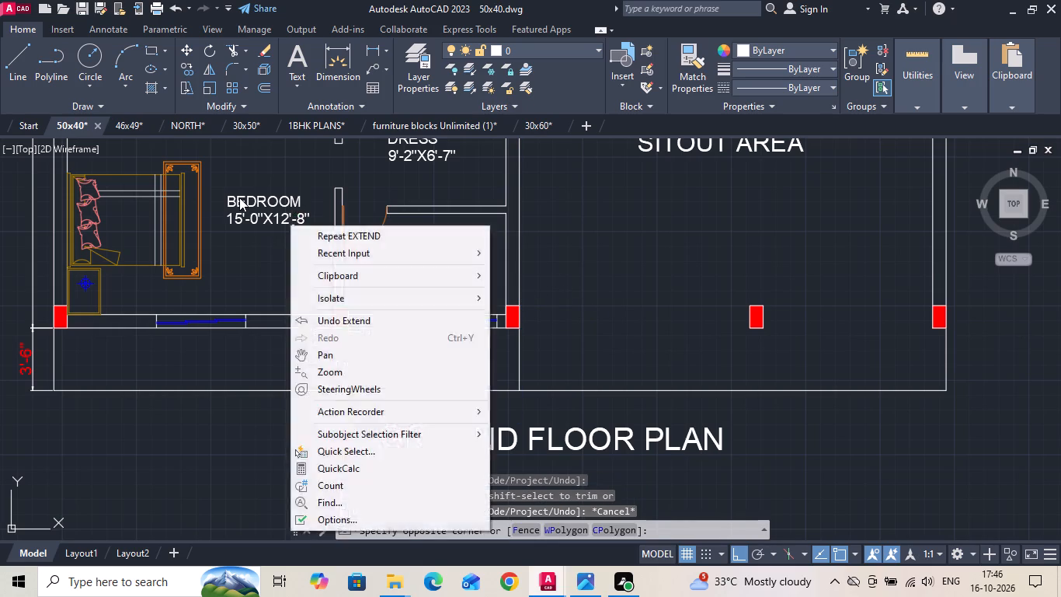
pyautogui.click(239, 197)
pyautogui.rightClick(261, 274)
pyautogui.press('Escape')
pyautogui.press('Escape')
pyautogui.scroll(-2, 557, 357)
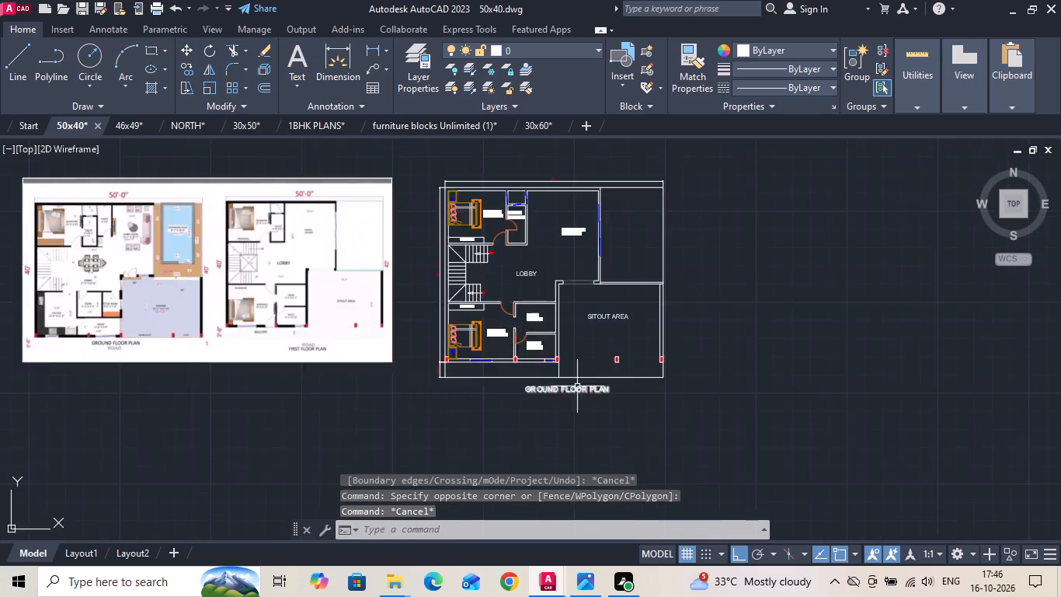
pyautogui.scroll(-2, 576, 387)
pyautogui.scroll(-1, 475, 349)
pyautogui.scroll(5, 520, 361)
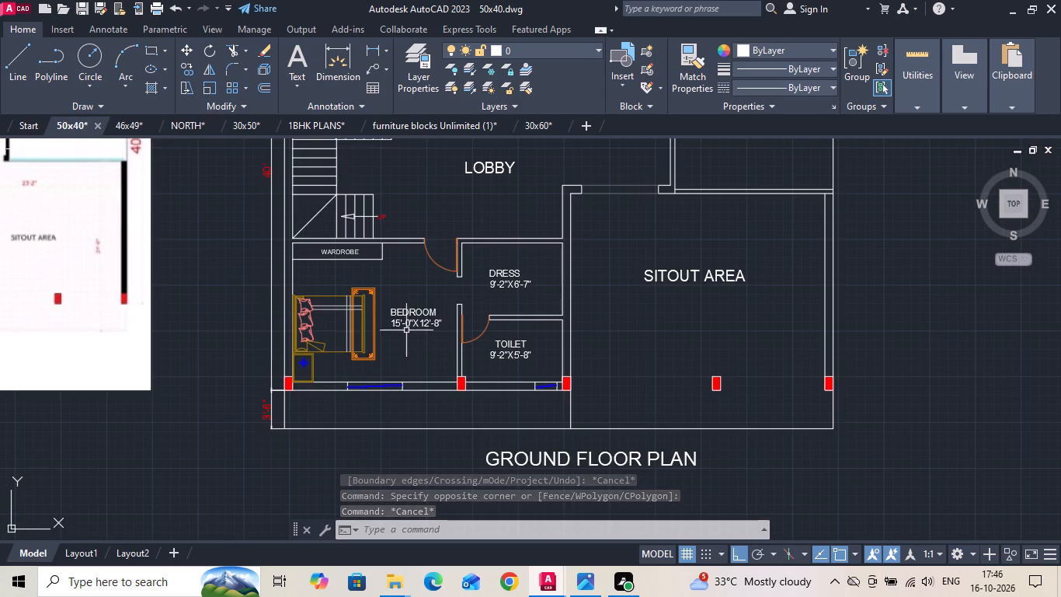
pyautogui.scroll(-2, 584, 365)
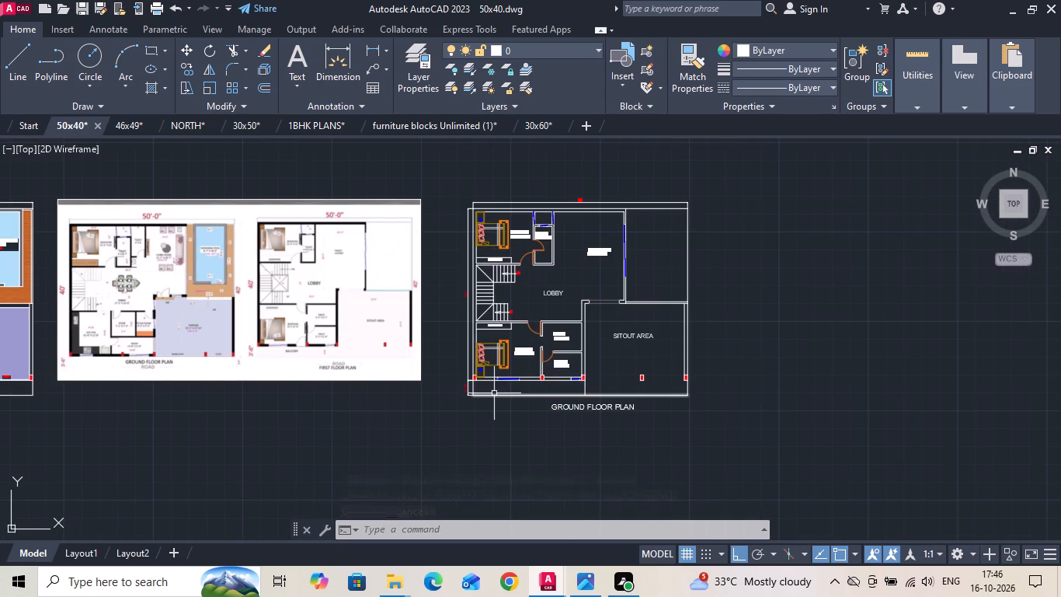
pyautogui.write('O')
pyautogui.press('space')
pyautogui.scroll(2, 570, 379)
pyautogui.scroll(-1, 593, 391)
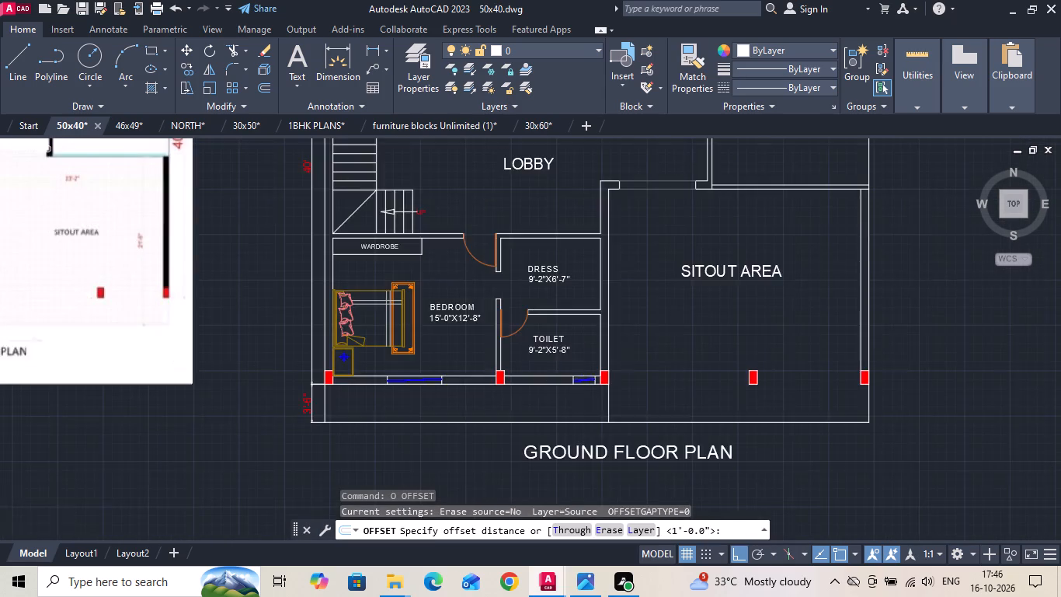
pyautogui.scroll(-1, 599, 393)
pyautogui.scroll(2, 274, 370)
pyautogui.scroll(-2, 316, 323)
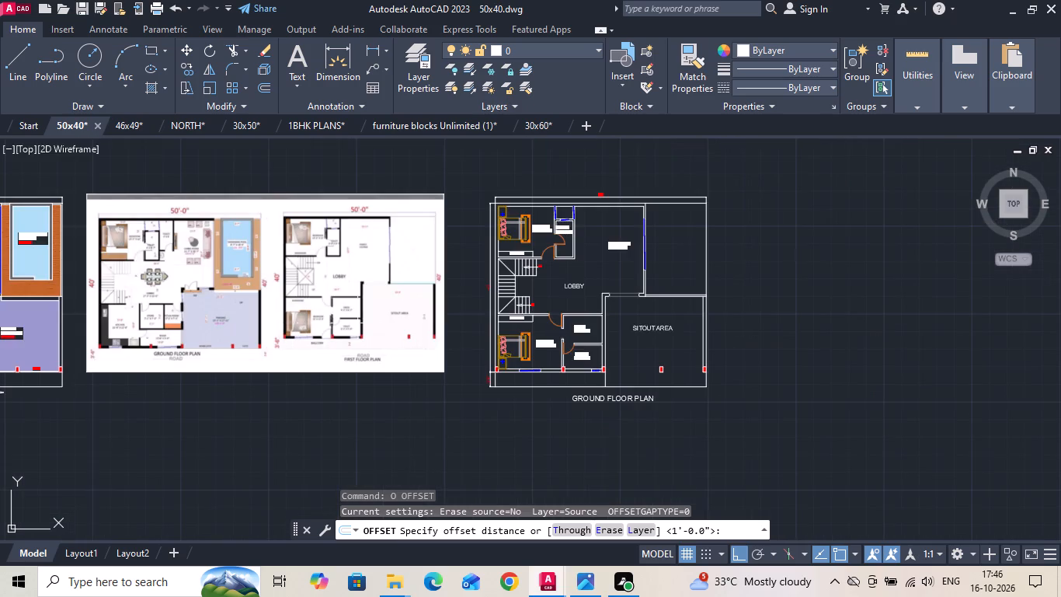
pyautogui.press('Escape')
# Offset the bedroom-side line of the toilet wall 3' into the front bedroom and extend it through the front wall.
pyautogui.scroll(2, 577, 329)
pyautogui.write("O 3'")
pyautogui.press('Return')
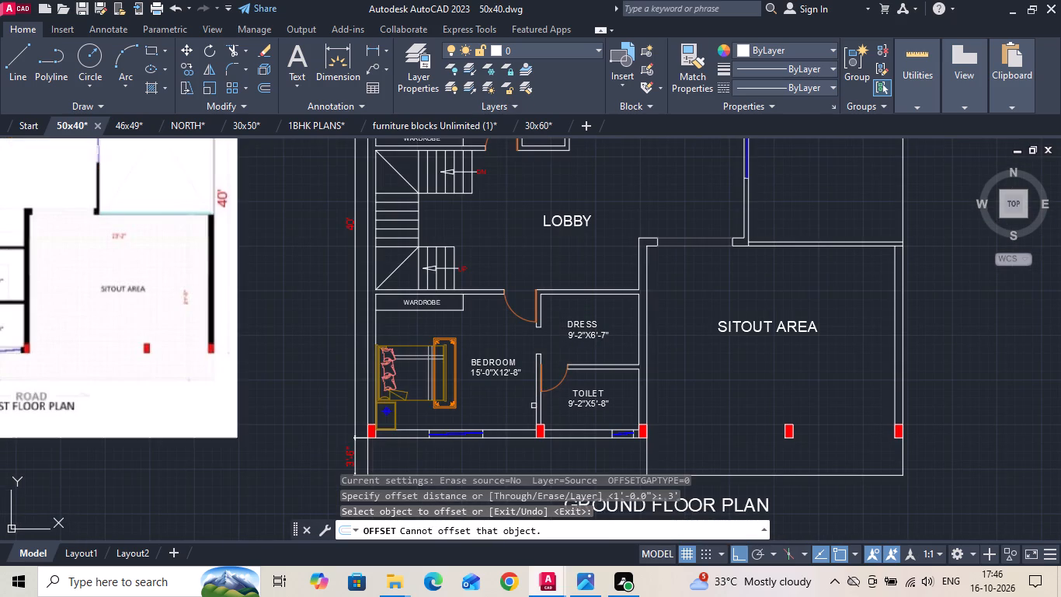
pyautogui.click(534, 406)
pyautogui.click(535, 411)
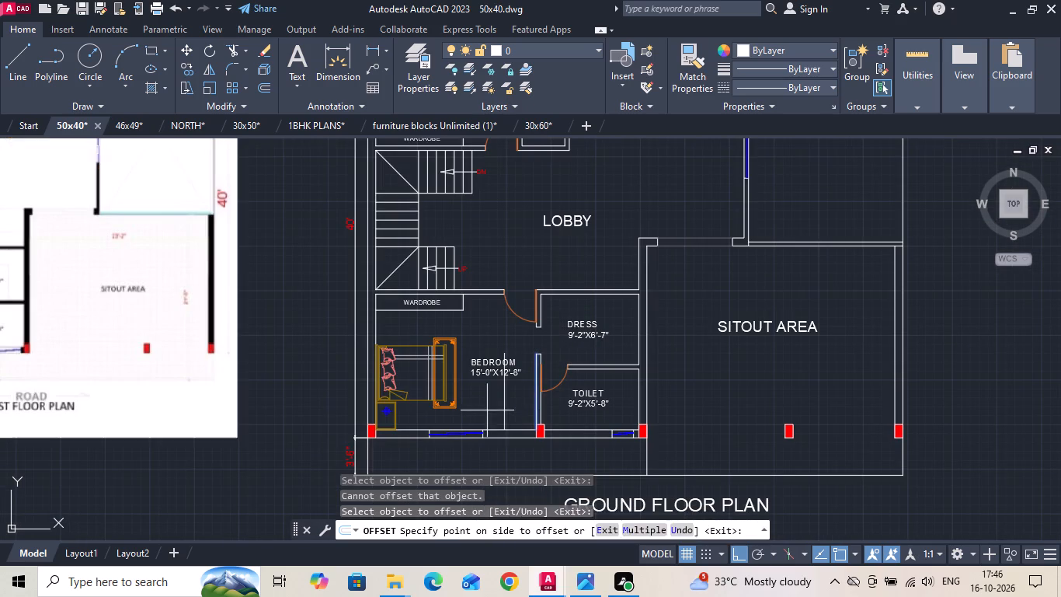
pyautogui.click(487, 410)
pyautogui.press('Escape')
pyautogui.press('e')
pyautogui.press('x')
pyautogui.press('space')
pyautogui.moveTo(483, 414); pyautogui.dragTo(516, 426)
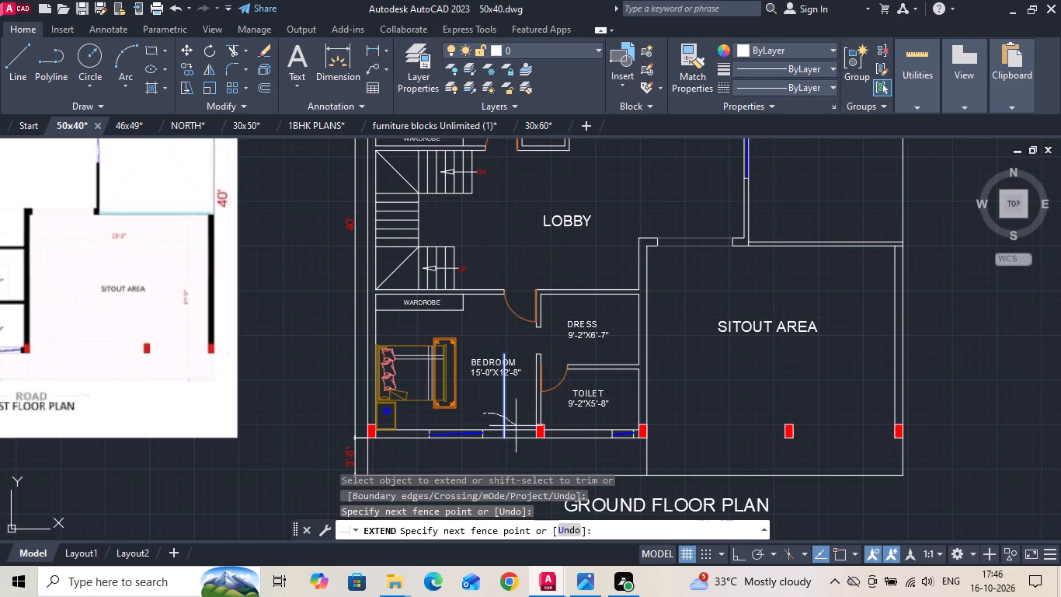
# Trim the front wall lines between the offset line and the middle red column to form the balcony door opening.
pyautogui.press('Escape')
pyautogui.press('t')
pyautogui.press('r')
pyautogui.press('space')
pyautogui.moveTo(519, 417); pyautogui.dragTo(523, 456)
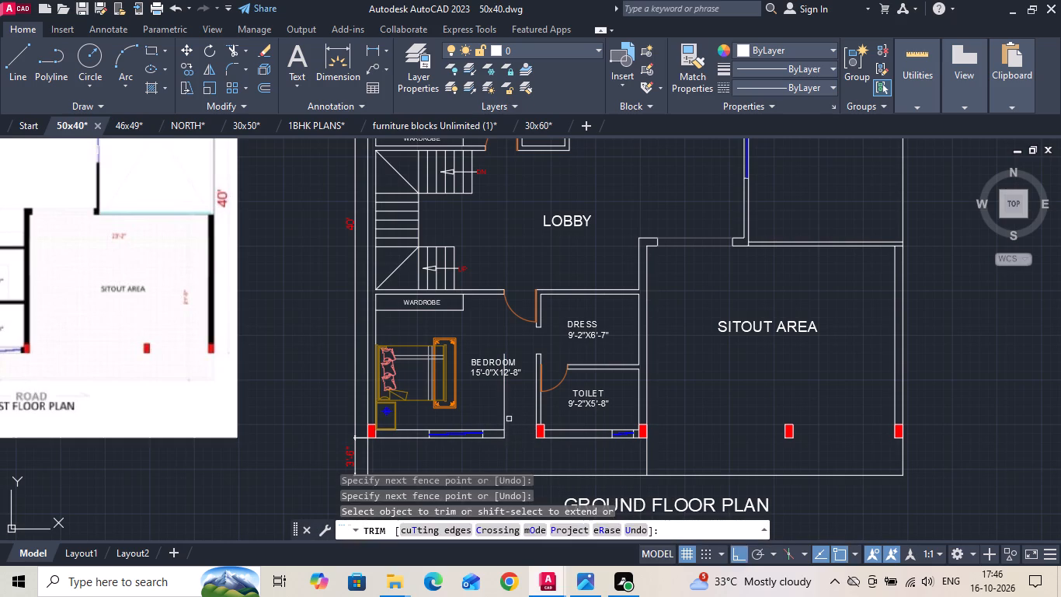
pyautogui.moveTo(508, 419); pyautogui.dragTo(497, 403)
pyautogui.press('Escape')
# Mirror the front bedroom's entrance door about a horizontal axis toward the balcony wall, keeping the original door.
pyautogui.click(512, 312)
pyautogui.write('MI')
pyautogui.press('space')
pyautogui.click(517, 345)
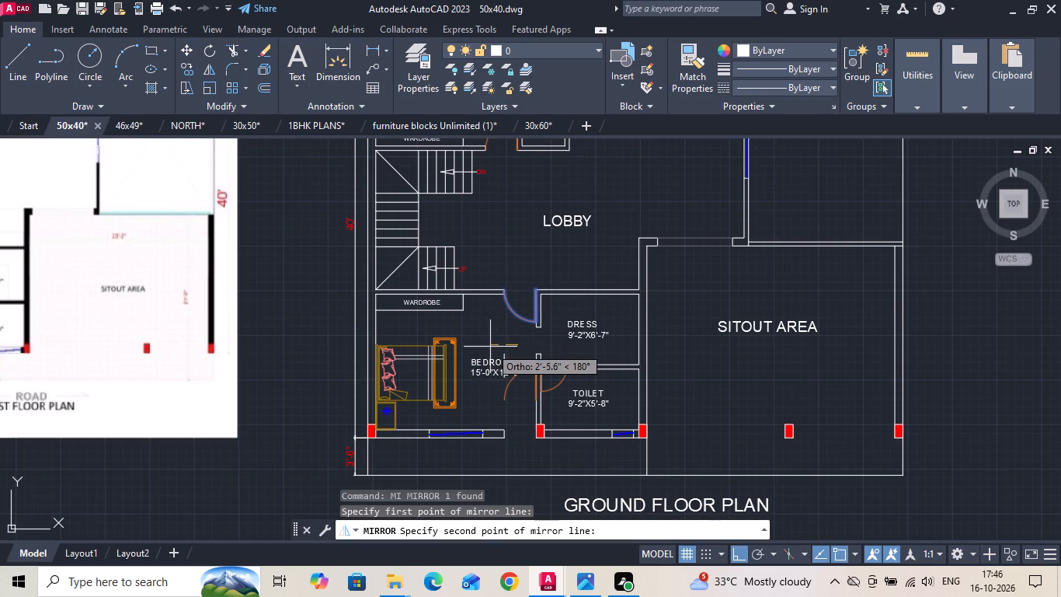
pyautogui.click(490, 347)
pyautogui.press('n')
pyautogui.press('space')
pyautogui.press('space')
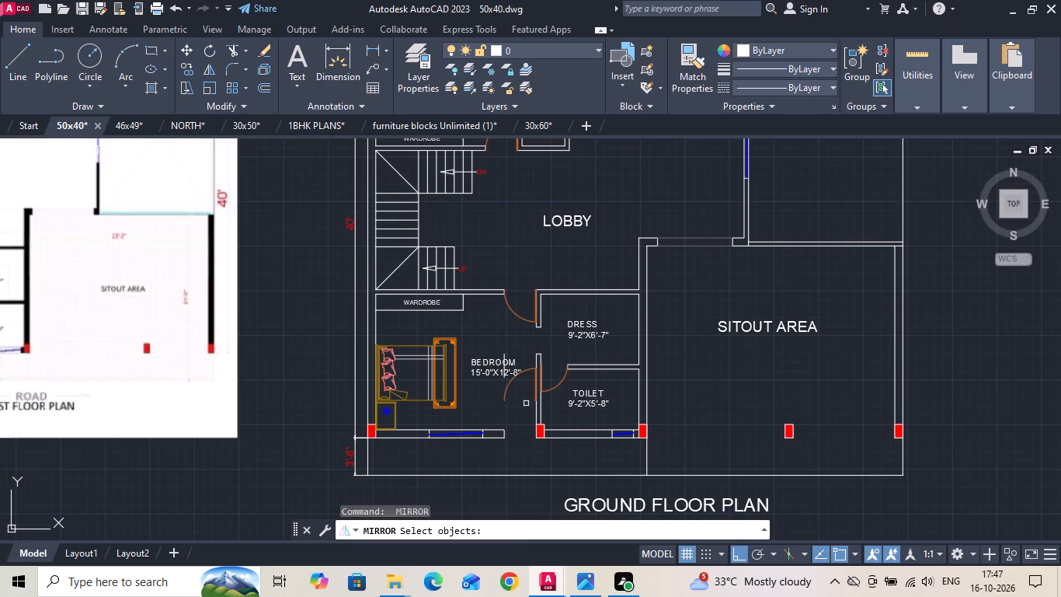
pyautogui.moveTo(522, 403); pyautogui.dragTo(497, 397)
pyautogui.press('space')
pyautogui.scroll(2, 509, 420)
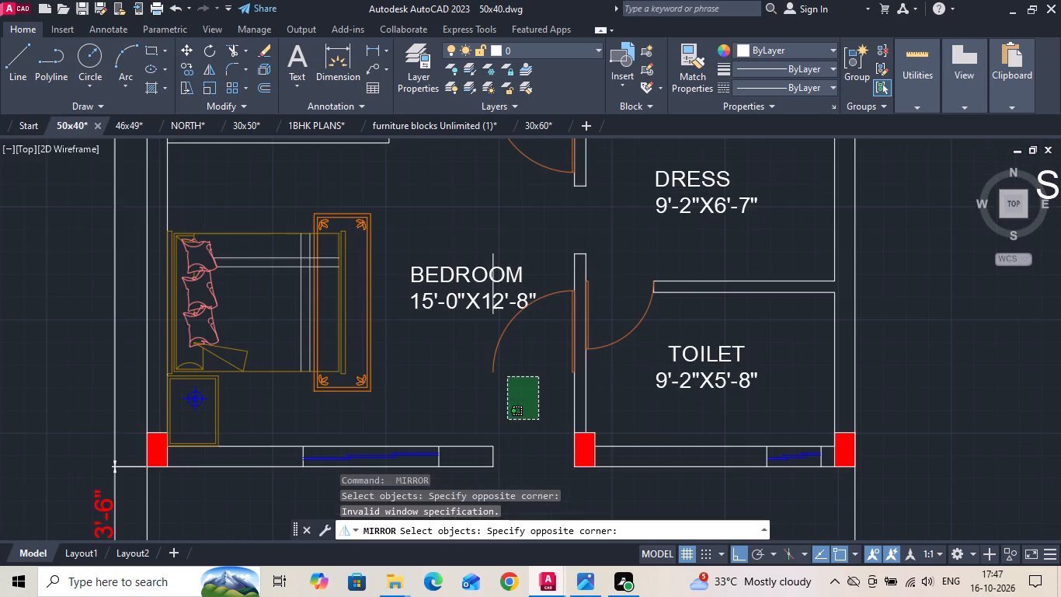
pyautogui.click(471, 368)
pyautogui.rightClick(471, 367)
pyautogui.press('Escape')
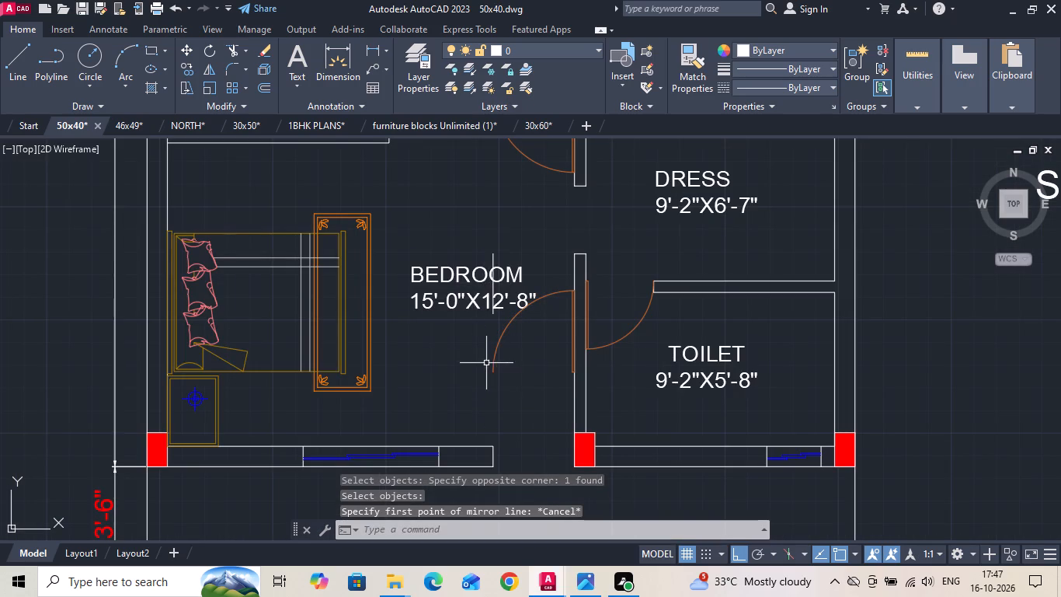
# Delete the leftover vertical offset line crossing the front bedroom's label.
pyautogui.click(493, 258)
pyautogui.press('Delete')
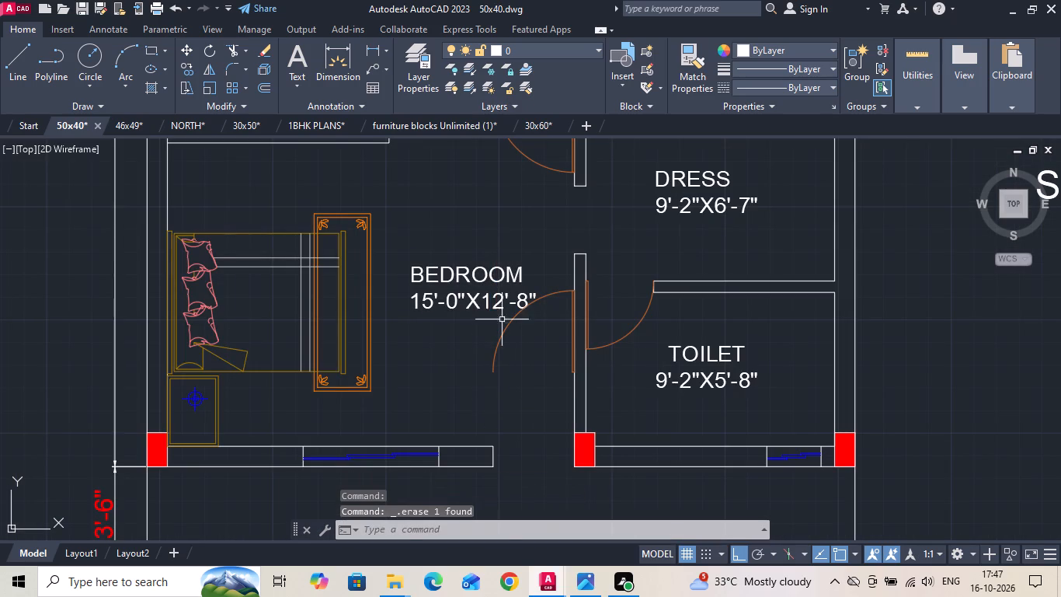
# Move the mirrored door so its swing end sits at the outer corner of the balcony door opening.
pyautogui.moveTo(510, 364); pyautogui.dragTo(495, 369)
pyautogui.click(441, 371)
pyautogui.rightClick(441, 371)
pyautogui.click(478, 276)
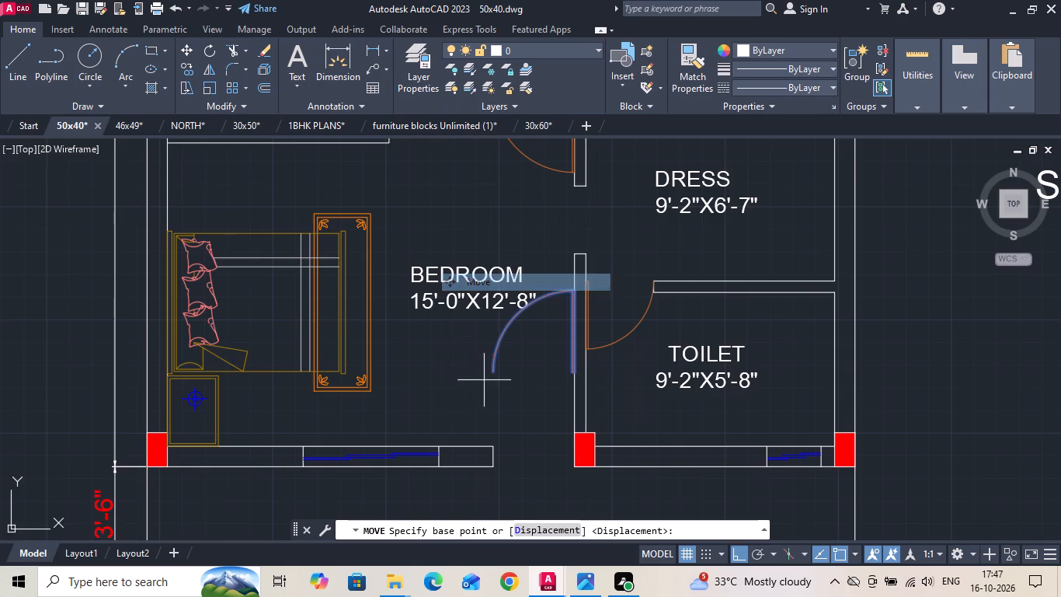
pyautogui.click(494, 375)
pyautogui.click(491, 470)
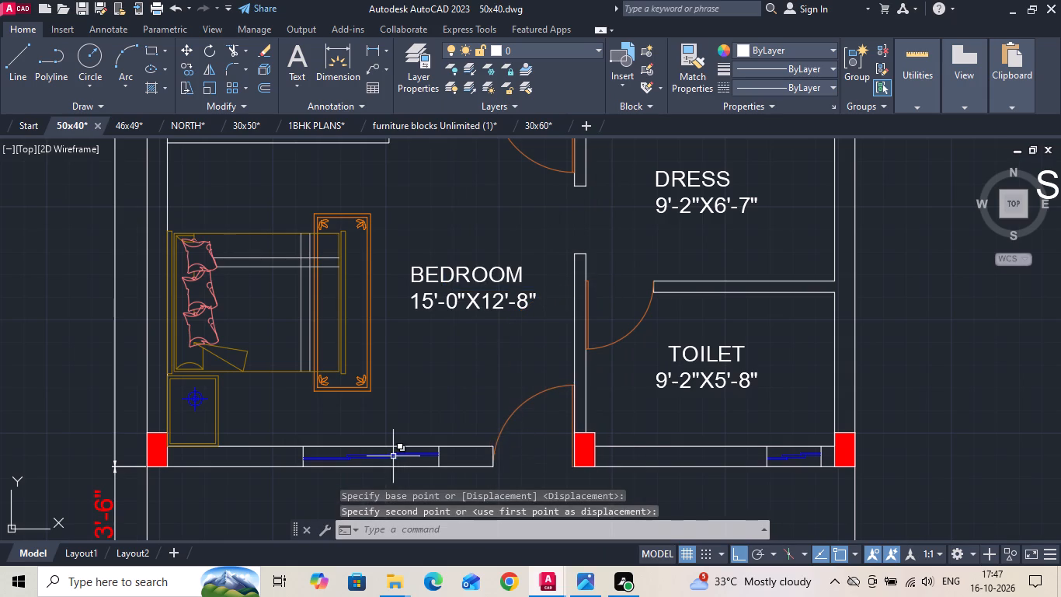
# Draw a vertical guide line outward from the midpoint of the front bedroom's inner front wall line.
pyautogui.moveTo(393, 456); pyautogui.dragTo(503, 368, button='middle')
pyautogui.click(434, 359)
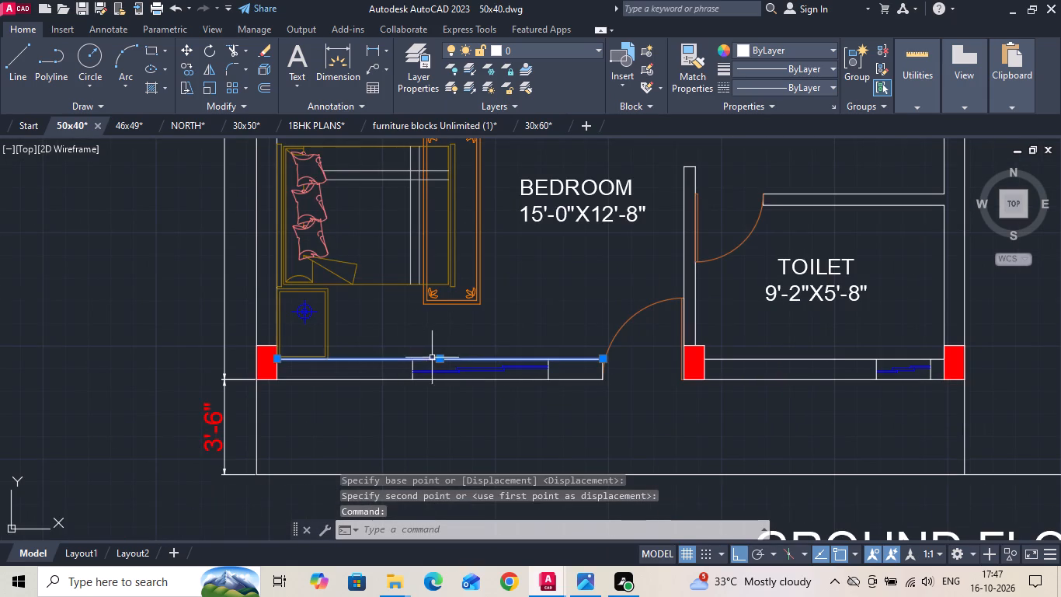
pyautogui.press('l')
pyautogui.press('space')
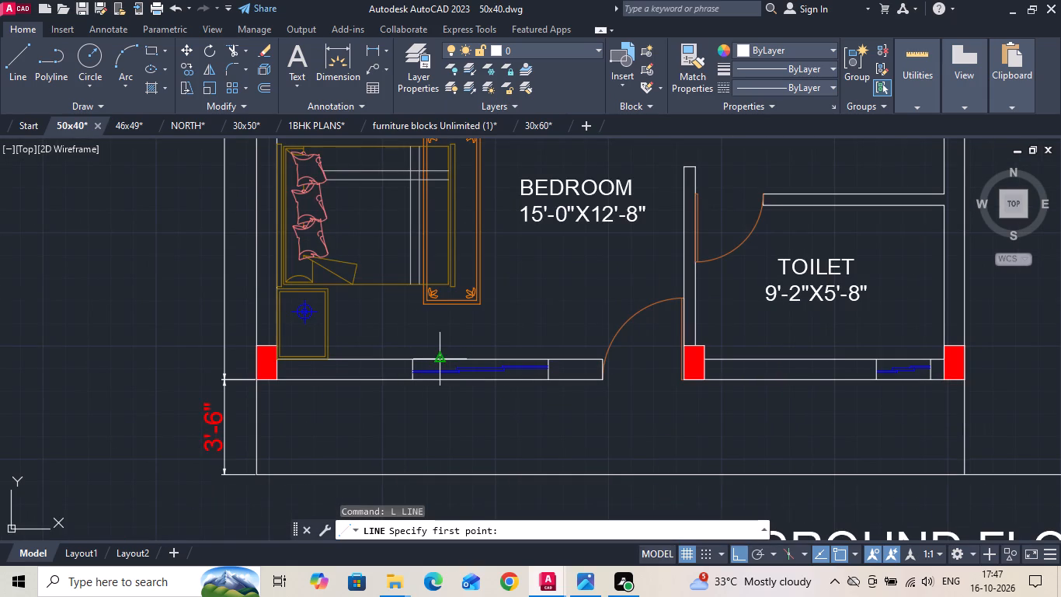
pyautogui.moveTo(439, 355); pyautogui.dragTo(440, 362)
pyautogui.click(433, 412)
pyautogui.scroll(2, 441, 402)
pyautogui.press('Escape')
# Draw a horizontal guide line along the centre of the bedroom window's middle pane, spanning its full length.
pyautogui.scroll(1, 614, 330)
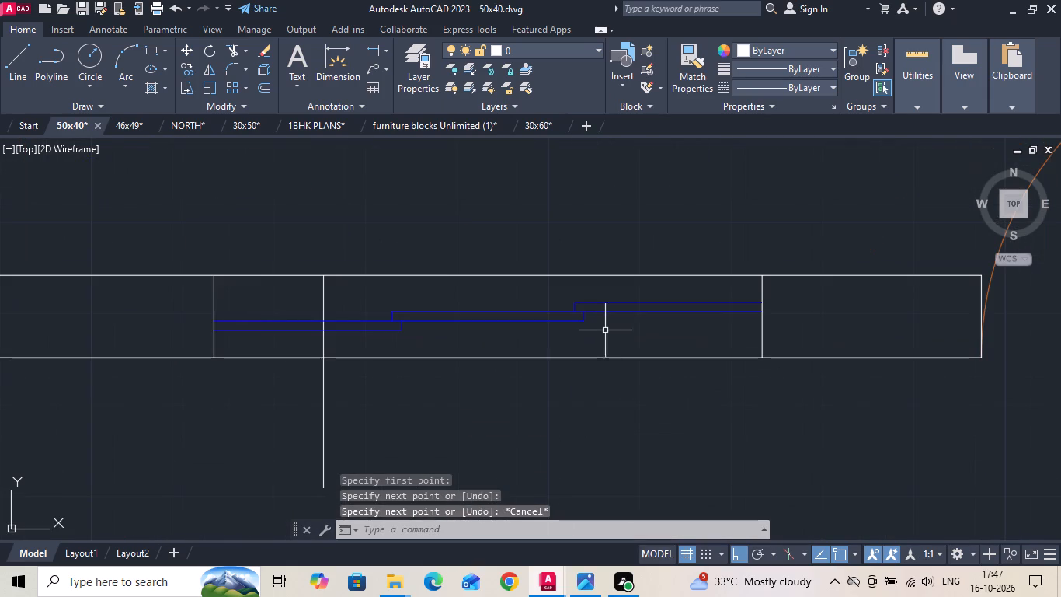
pyautogui.write('L')
pyautogui.press('space')
pyautogui.scroll(1, 588, 323)
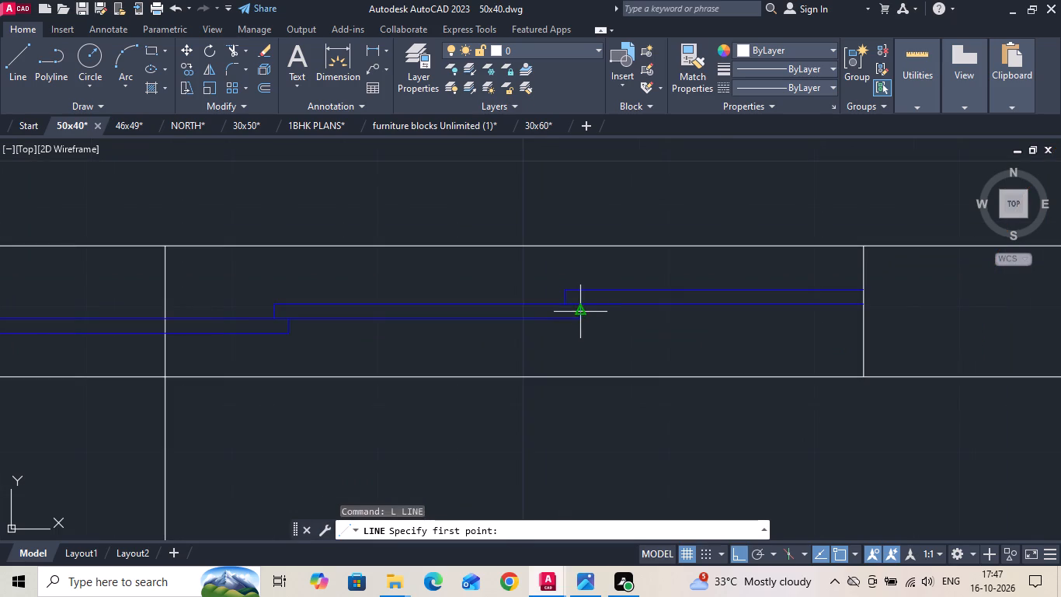
pyautogui.click(581, 312)
pyautogui.click(272, 313)
pyautogui.press('Escape')
# Move the bedroom window with its guide line so its centre aligns with the vertical guide at the wall's midpoint.
pyautogui.scroll(-2, 440, 294)
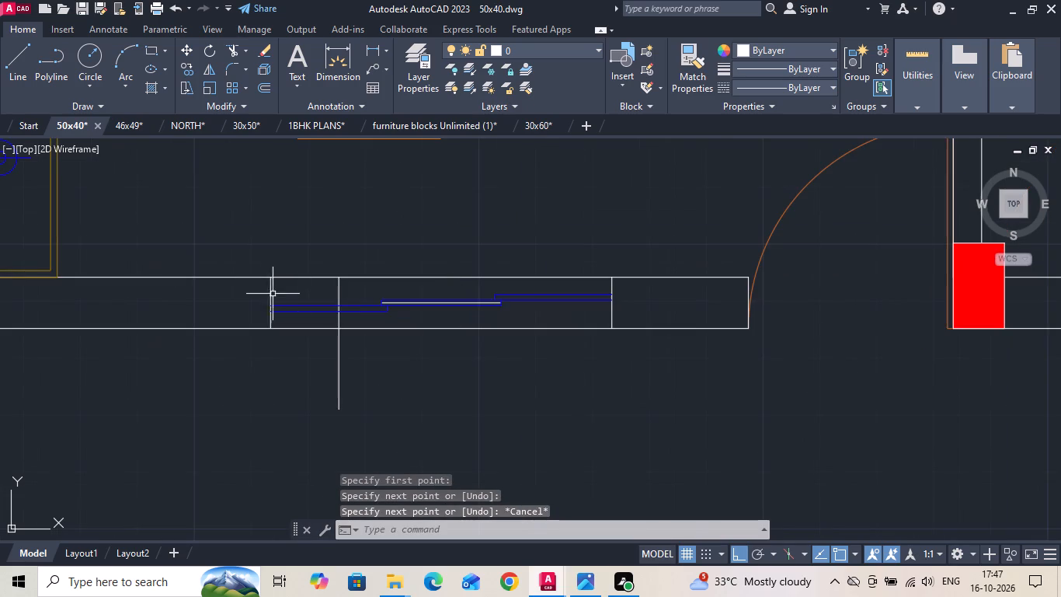
pyautogui.moveTo(233, 263); pyautogui.dragTo(276, 297)
pyautogui.click(630, 347)
pyautogui.rightClick(362, 242)
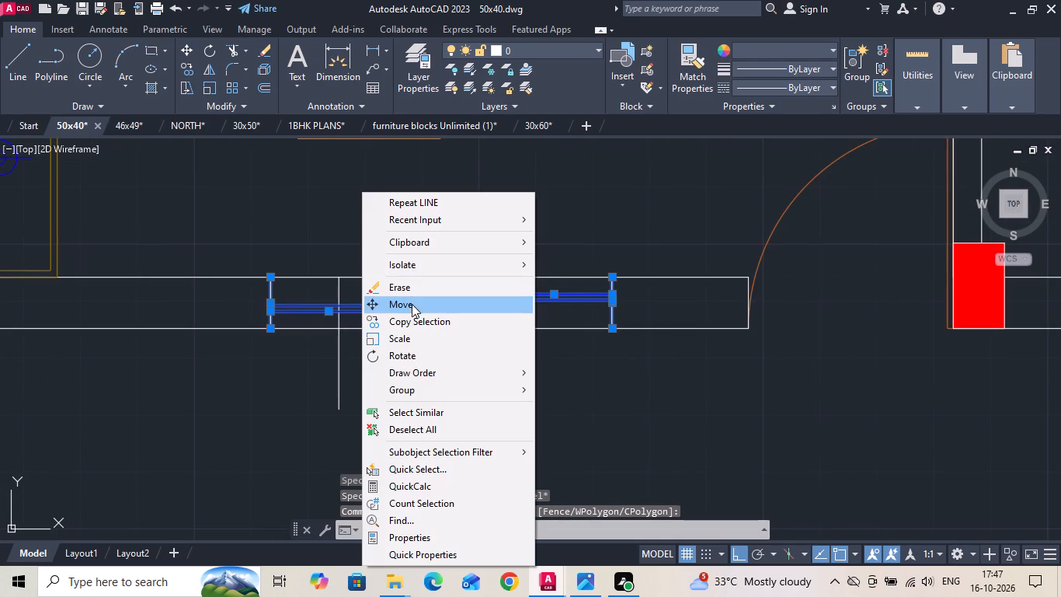
pyautogui.click(411, 302)
pyautogui.scroll(2, 443, 295)
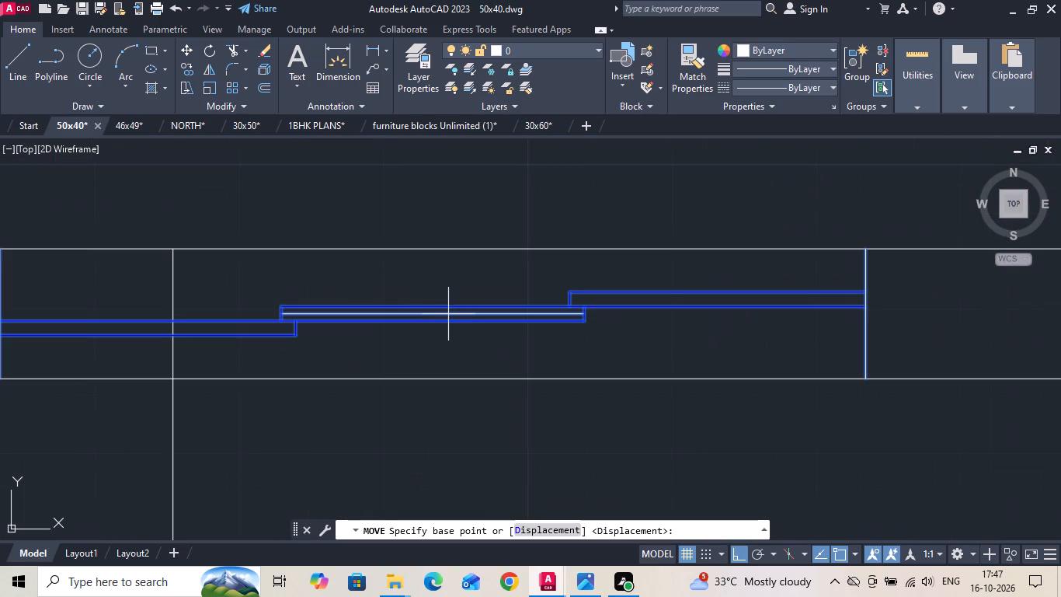
pyautogui.click(437, 314)
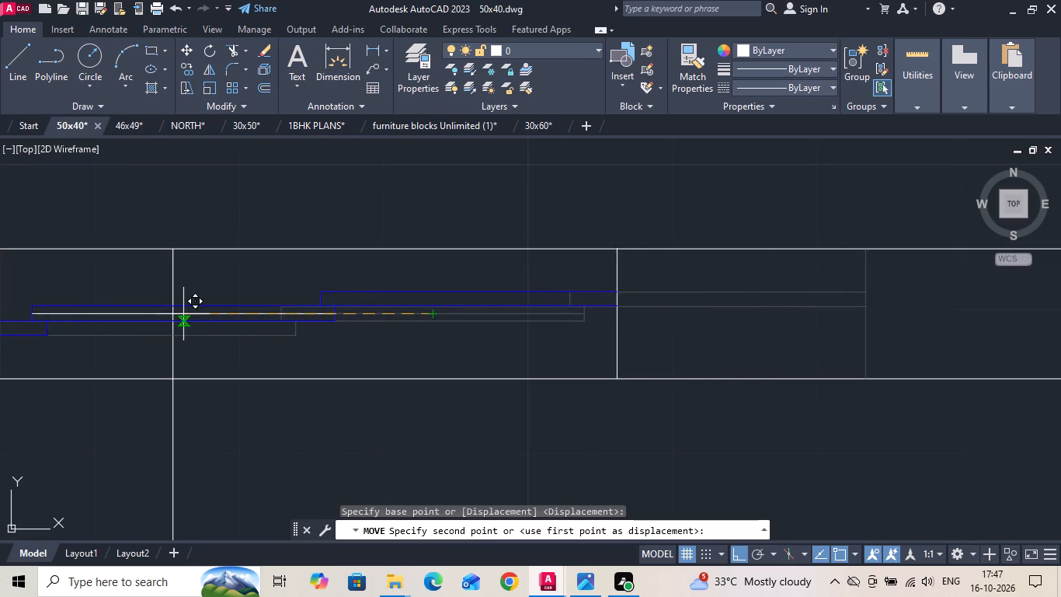
pyautogui.click(174, 314)
# Delete the vertical and horizontal guide lines used to centre the bedroom window.
pyautogui.scroll(-2, 457, 328)
pyautogui.moveTo(411, 426); pyautogui.dragTo(284, 410)
pyautogui.click(277, 407)
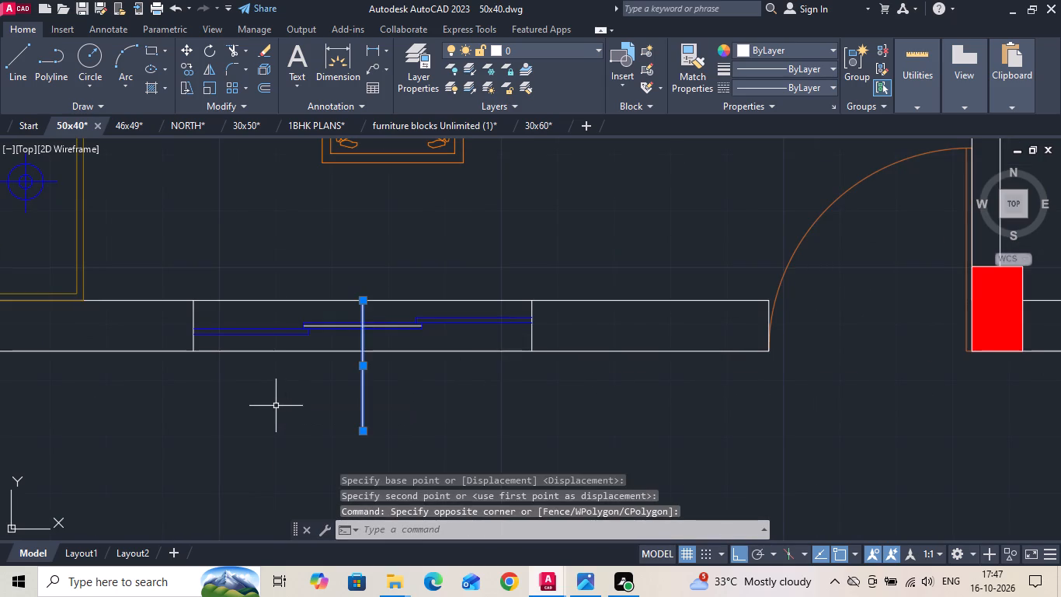
pyautogui.press('Delete')
pyautogui.scroll(3, 329, 333)
pyautogui.click(352, 309)
pyautogui.press('Delete')
# Copy the front bedroom's text label straight down into the balcony strip.
pyautogui.scroll(-3, 355, 330)
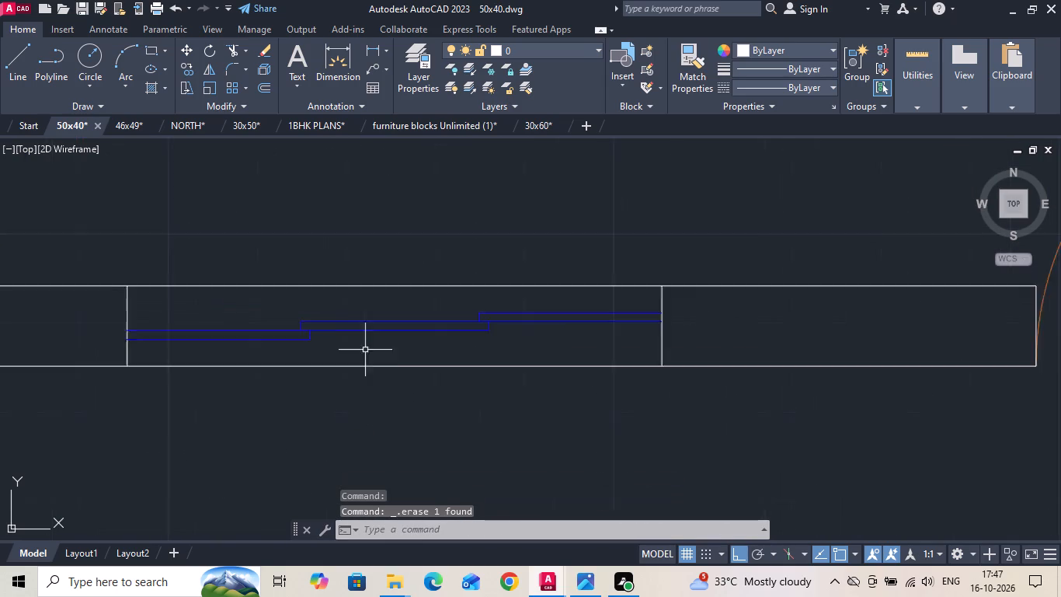
pyautogui.scroll(-3, 367, 353)
pyautogui.scroll(-1, 550, 377)
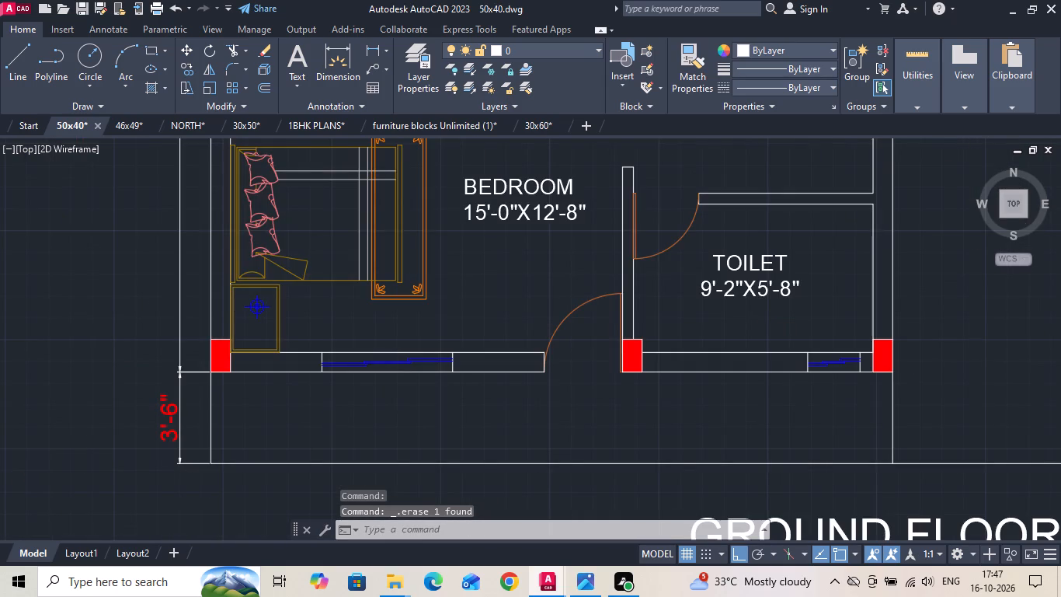
pyautogui.click(545, 276)
pyautogui.rightClick(545, 275)
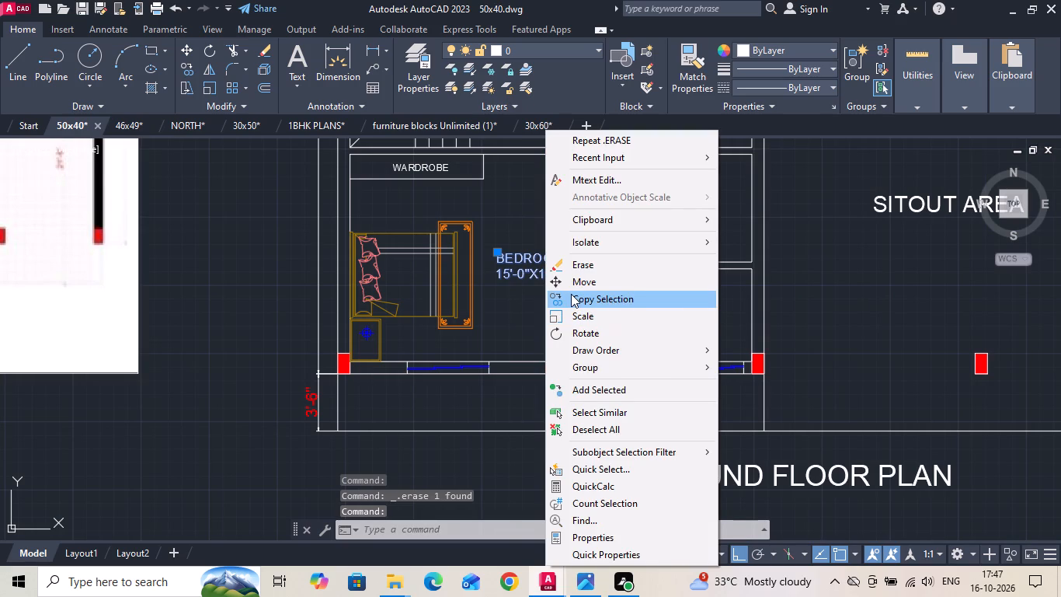
pyautogui.click(571, 294)
pyautogui.moveTo(540, 264); pyautogui.dragTo(548, 291)
pyautogui.scroll(1, 553, 421)
pyautogui.click(549, 377)
pyautogui.press('Escape')
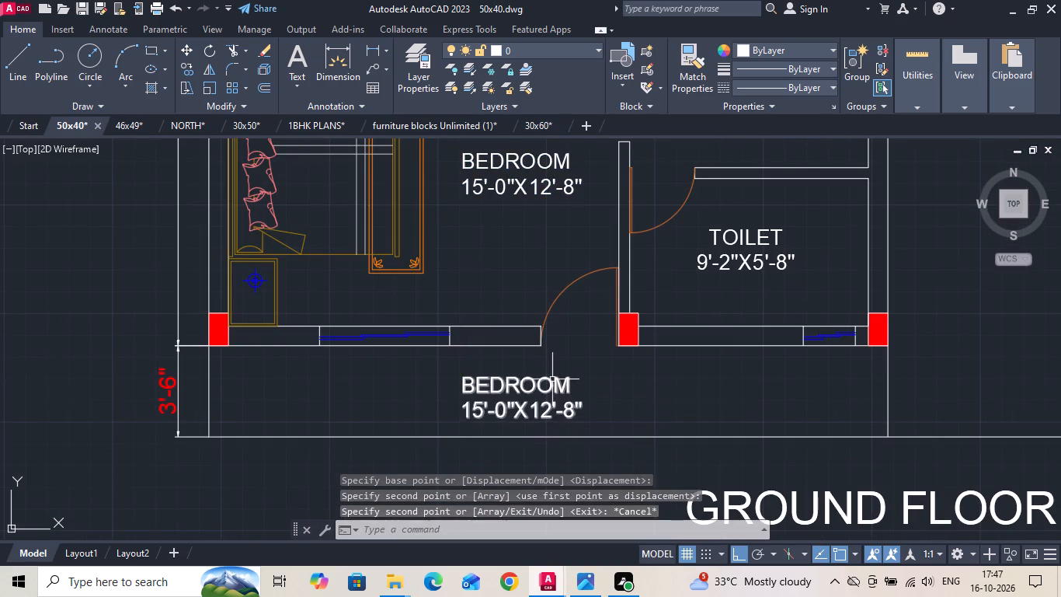
# Change the copied label's text to BALCONY, removing the size line.
pyautogui.tripleClick(552, 379)
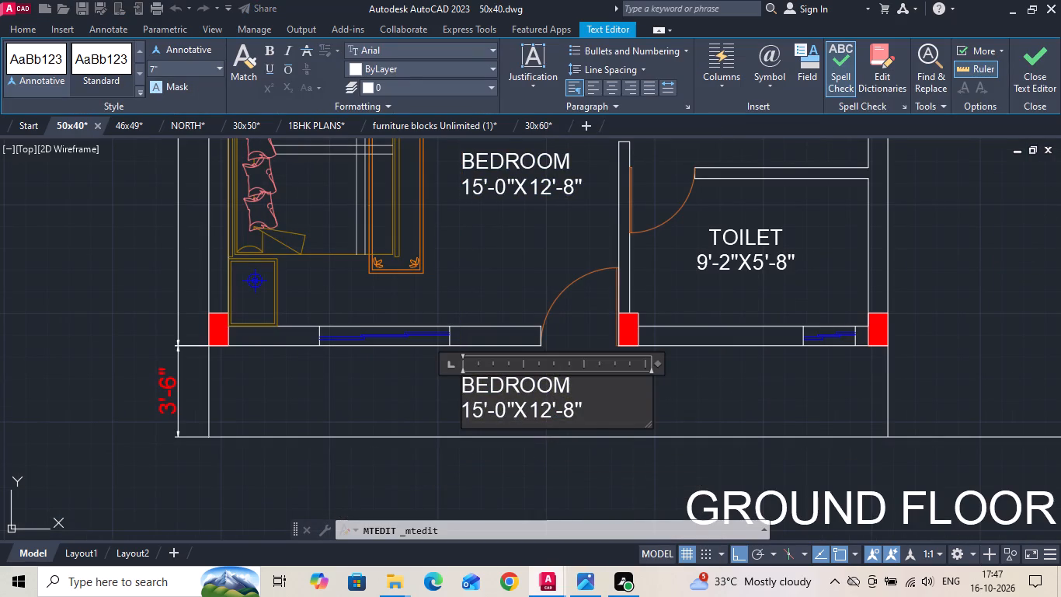
pyautogui.moveTo(596, 407); pyautogui.dragTo(353, 407)
pyautogui.press('BackSpace')
pyautogui.press('BackSpace')
pyautogui.press('BackSpace')
pyautogui.press('BackSpace')
pyautogui.press('BackSpace')
pyautogui.press('BackSpace')
pyautogui.press('BackSpace')
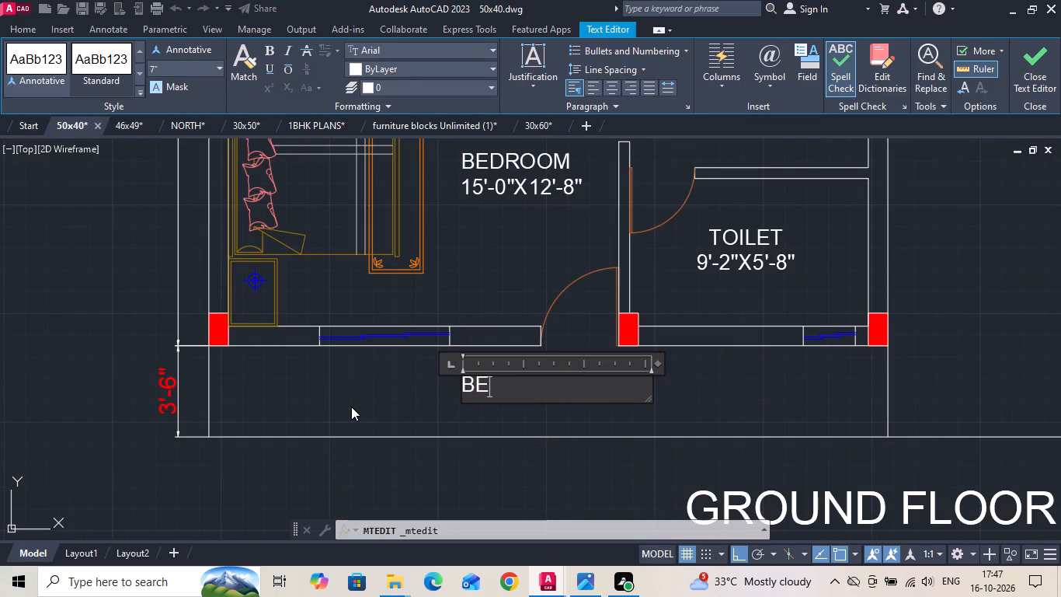
pyautogui.press('BackSpace')
pyautogui.write('ALCONY')
pyautogui.click(351, 407)
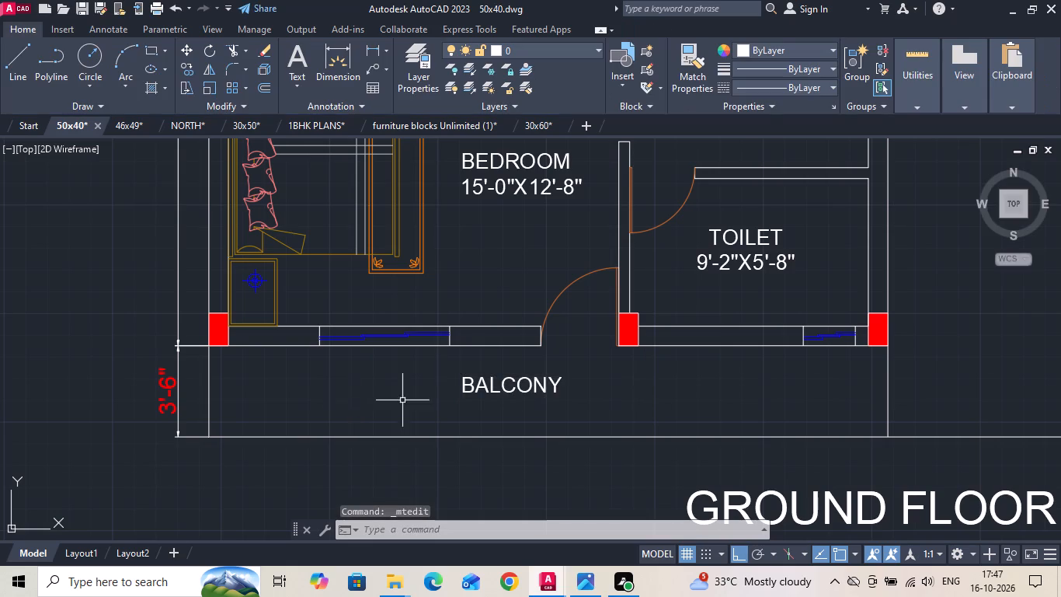
# Add a vertical linear dimension for the balcony depth, from the toilet's front wall to the outer balcony line.
pyautogui.scroll(-2, 481, 376)
pyautogui.scroll(-2, 604, 416)
pyautogui.scroll(1, 579, 420)
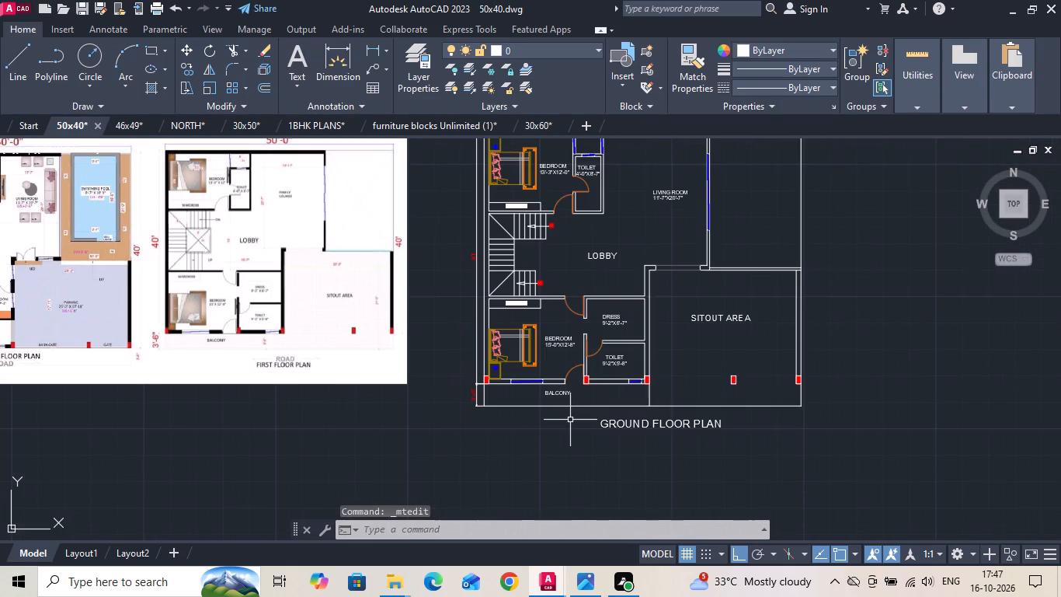
pyautogui.click(367, 48)
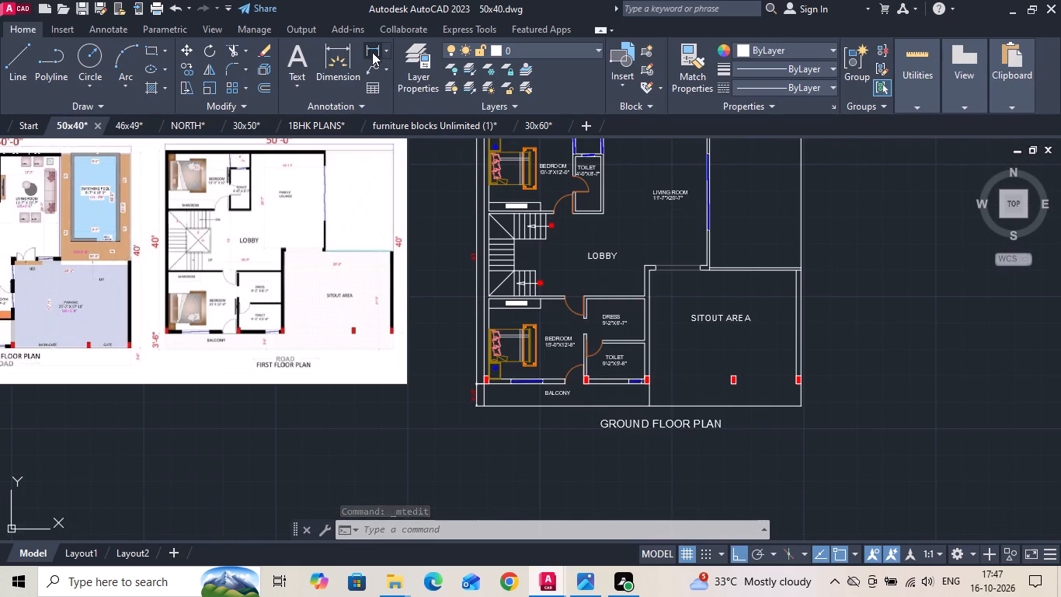
pyautogui.click(618, 386)
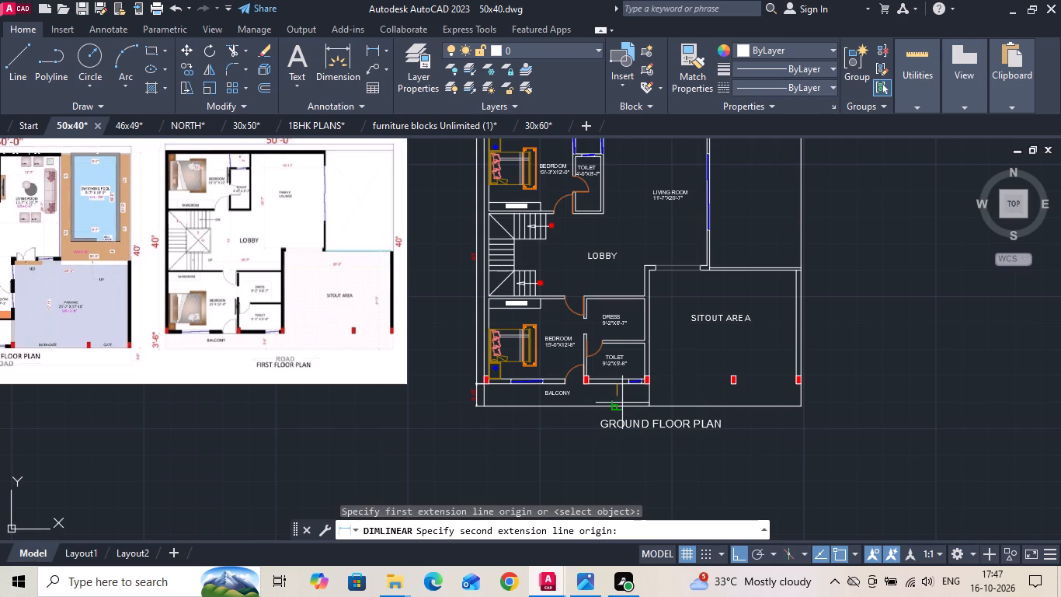
pyautogui.doubleClick(616, 406)
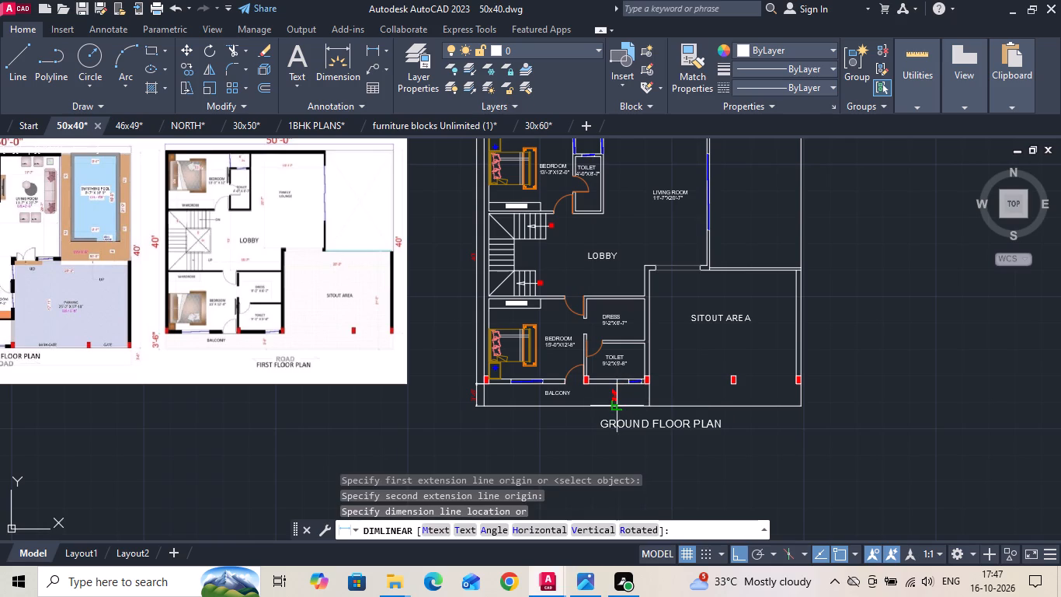
pyautogui.scroll(2, 614, 410)
pyautogui.click(614, 407)
# Add a horizontal linear dimension across the top of the living room, from its outer side wall to the duct wall above the toilet.
pyautogui.scroll(-1, 614, 406)
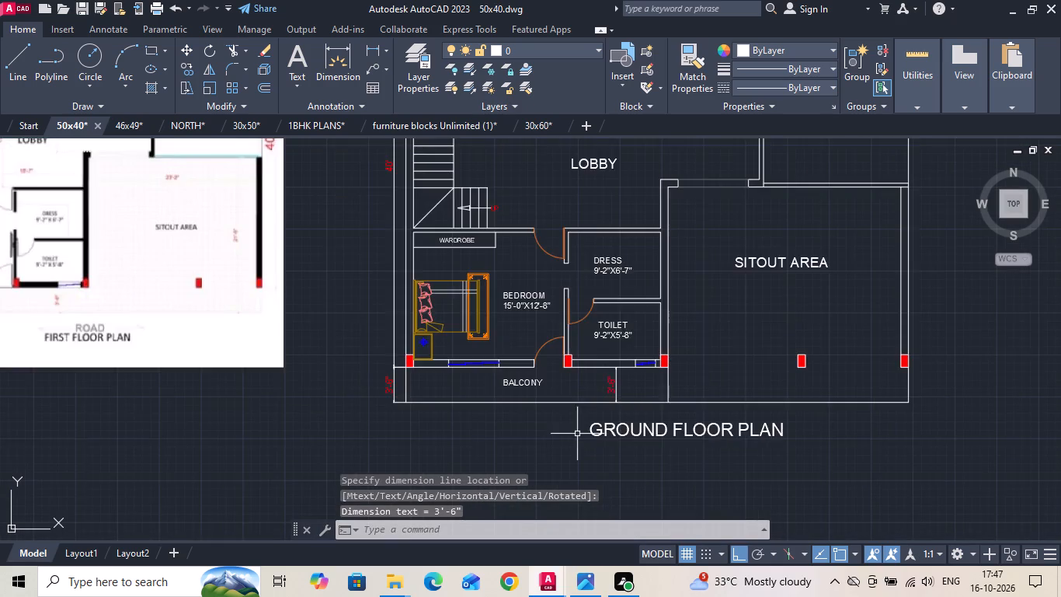
pyautogui.scroll(-1, 576, 435)
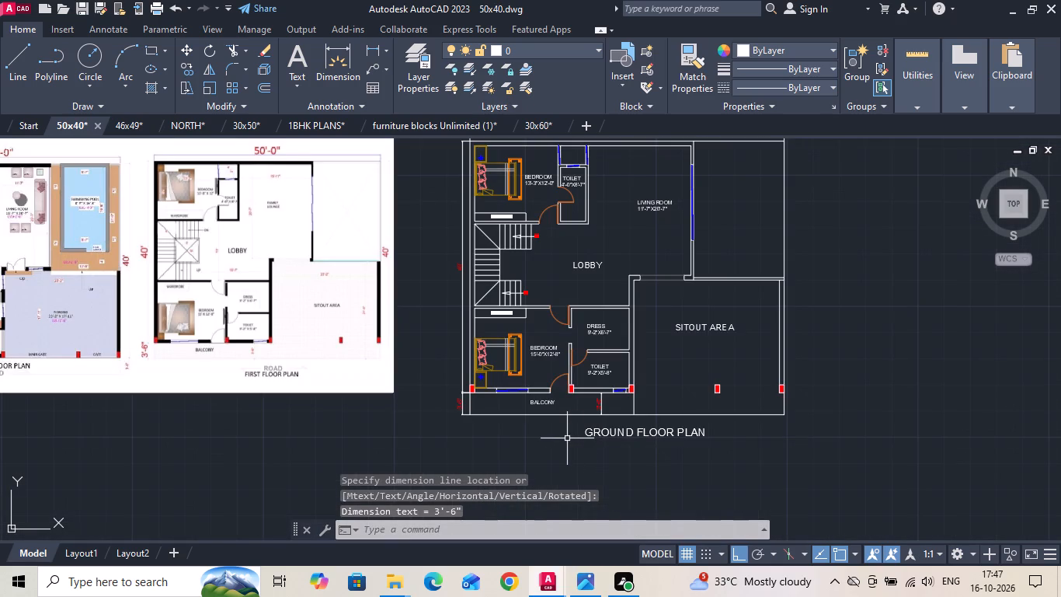
pyautogui.click(369, 52)
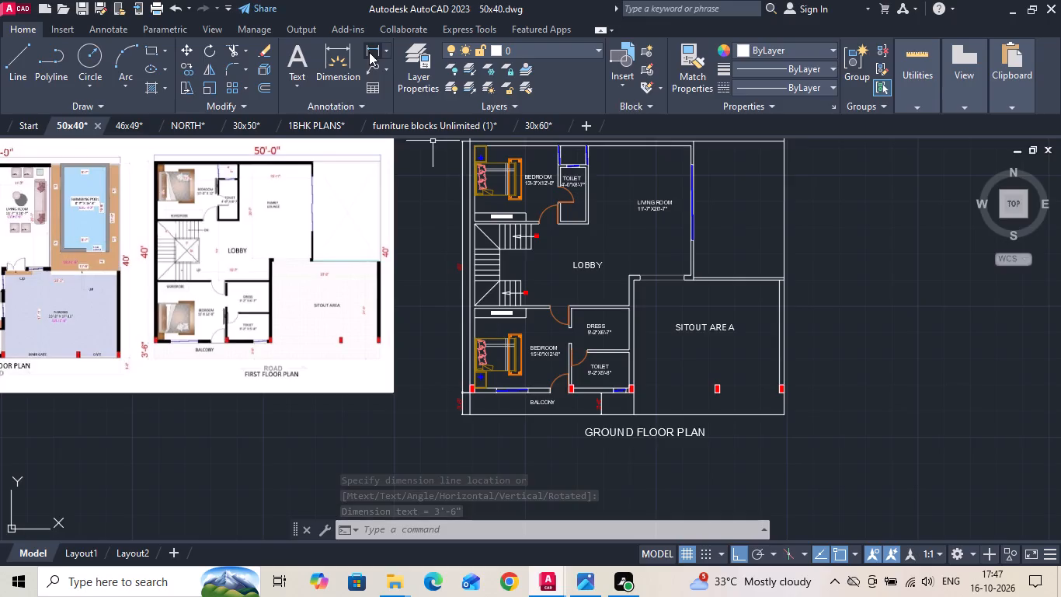
pyautogui.moveTo(646, 191); pyautogui.dragTo(657, 245, button='middle')
pyautogui.scroll(2, 674, 215)
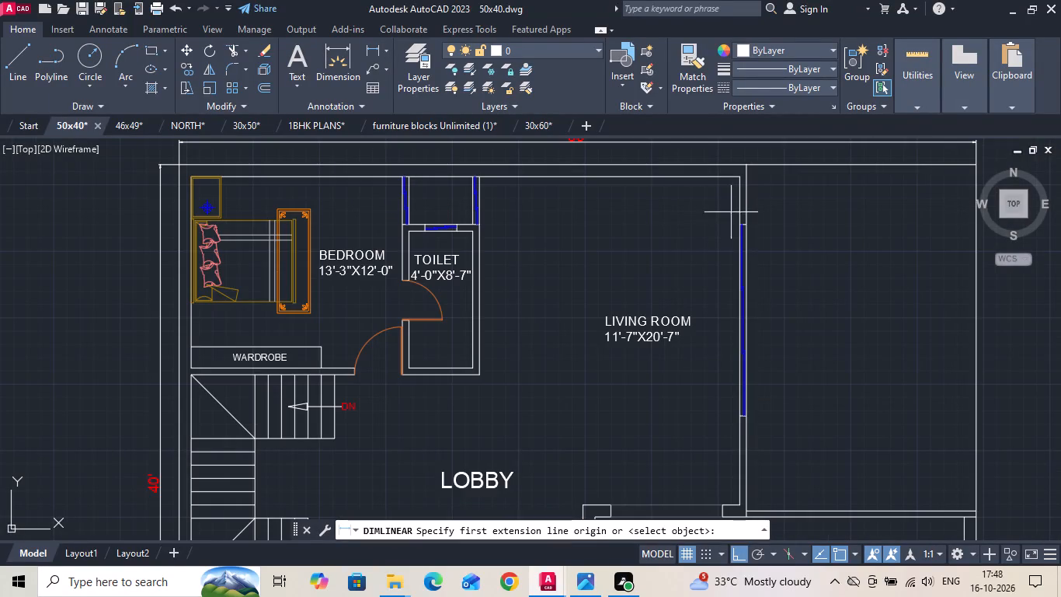
pyautogui.click(738, 210)
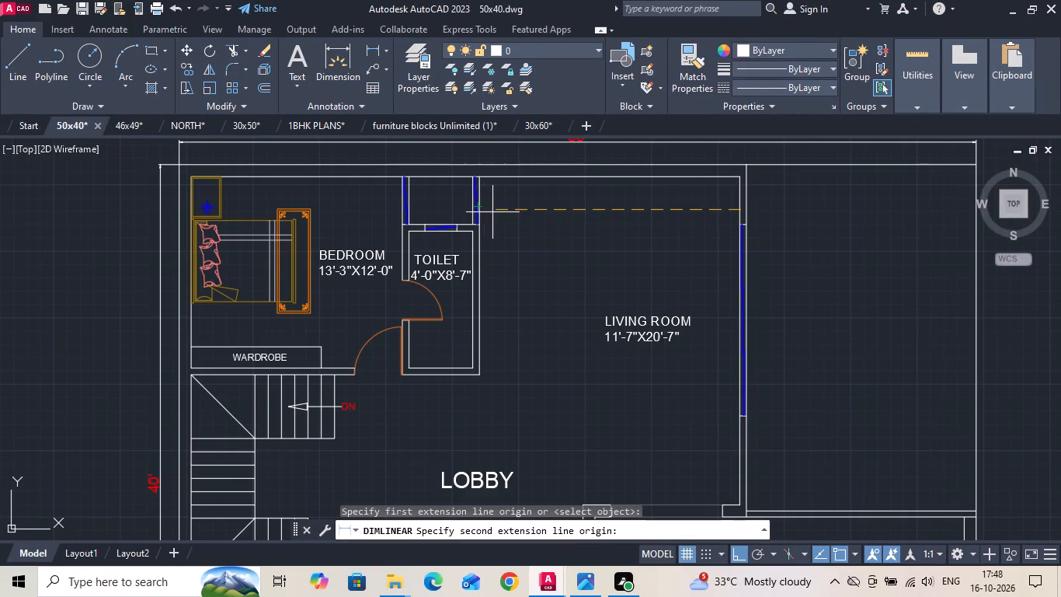
pyautogui.scroll(1, 493, 212)
pyautogui.click(469, 208)
pyautogui.click(491, 208)
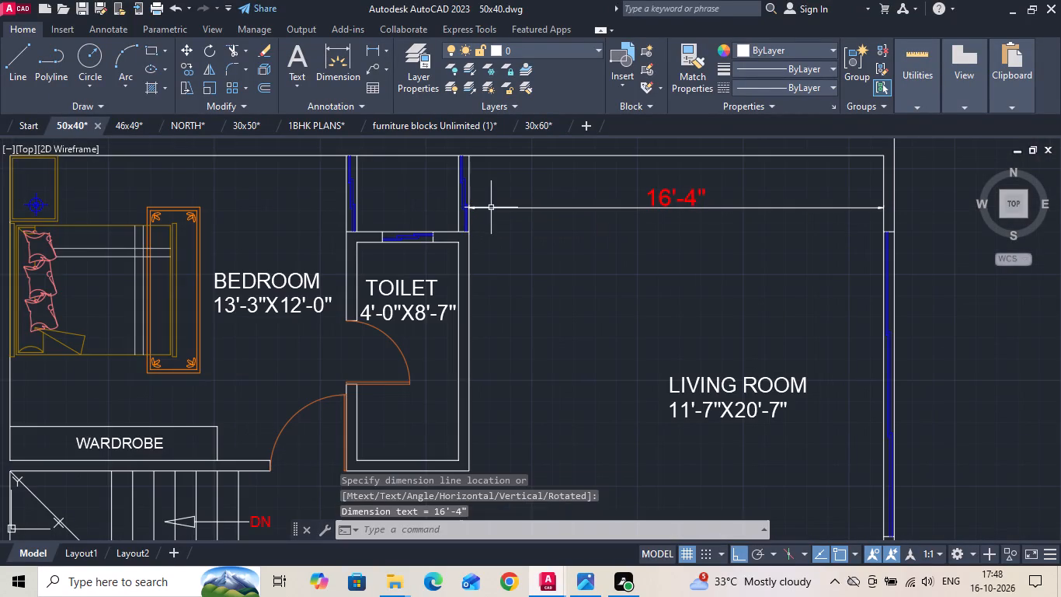
# Compare the living room and lobby dimensions in the drawing with those in the reference first floor plan image.
pyautogui.scroll(-1, 499, 214)
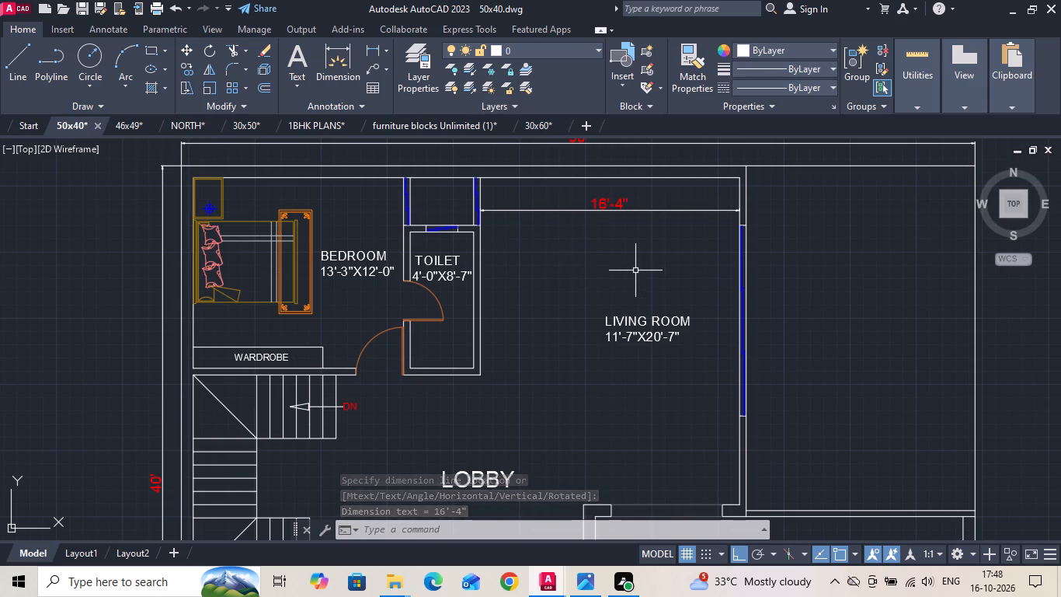
pyautogui.scroll(-2, 636, 272)
pyautogui.scroll(2, 335, 295)
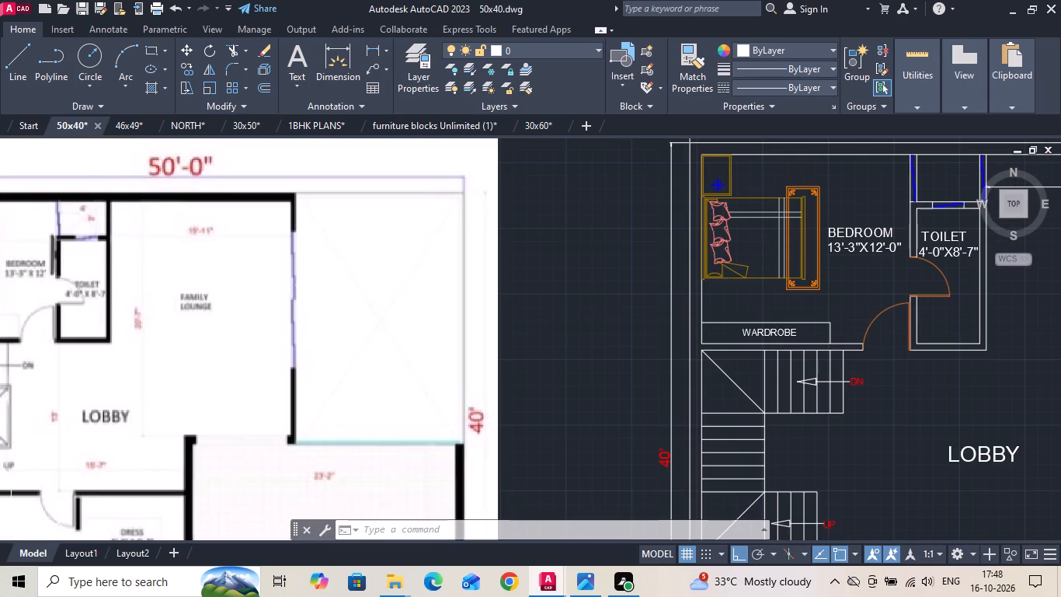
pyautogui.scroll(-1, 377, 269)
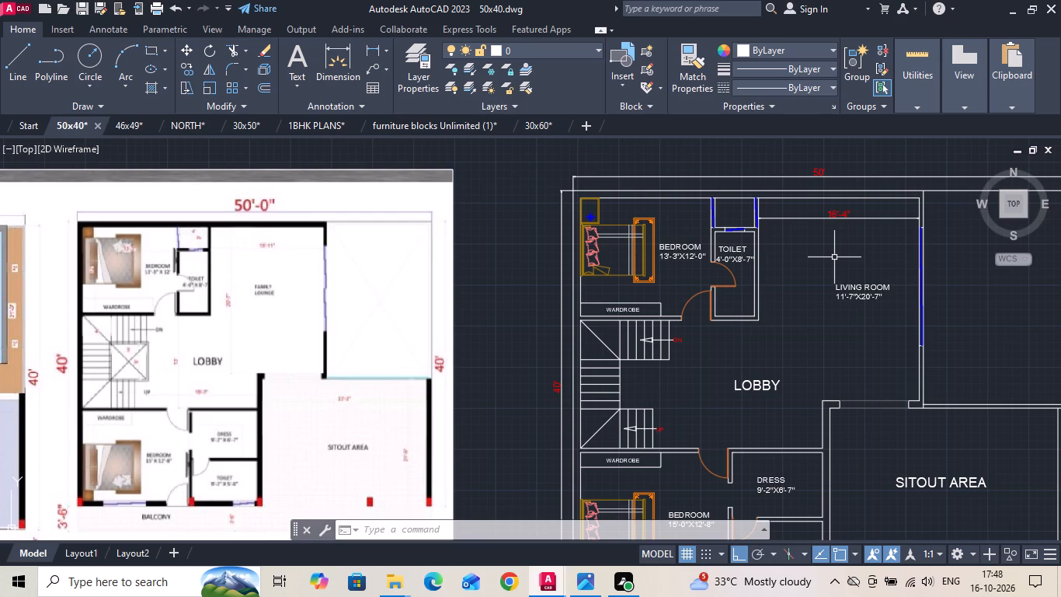
pyautogui.press('Escape')
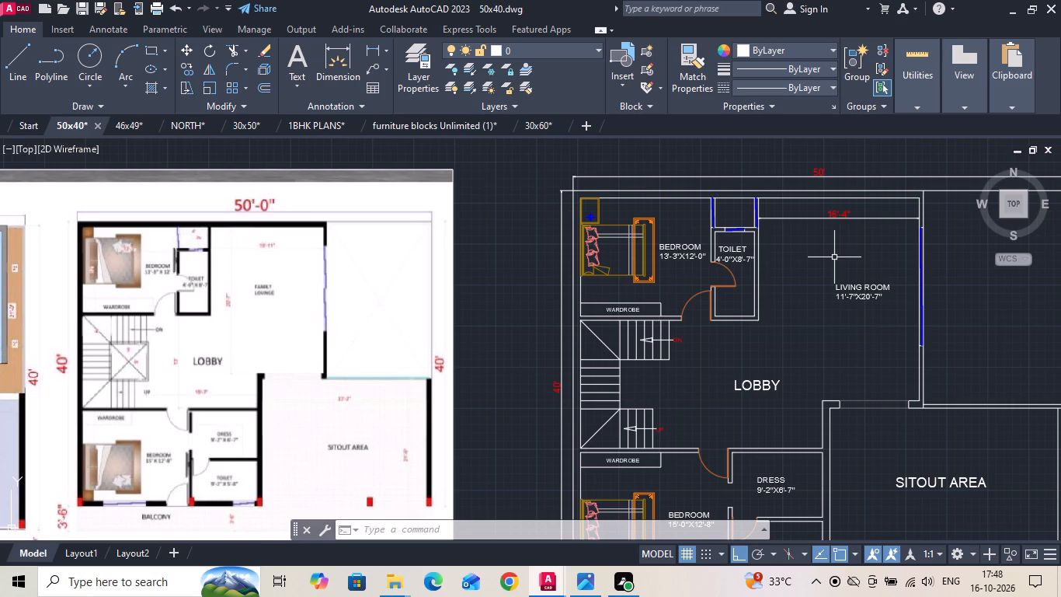
pyautogui.scroll(2, 891, 230)
pyautogui.scroll(-3, 656, 259)
pyautogui.scroll(3, 731, 281)
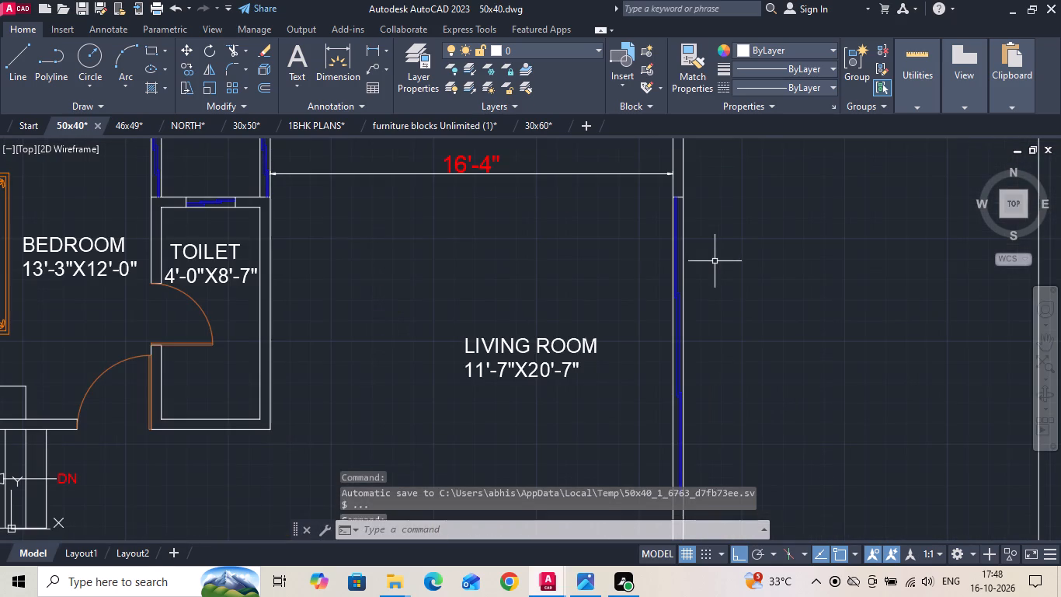
pyautogui.scroll(-2, 642, 288)
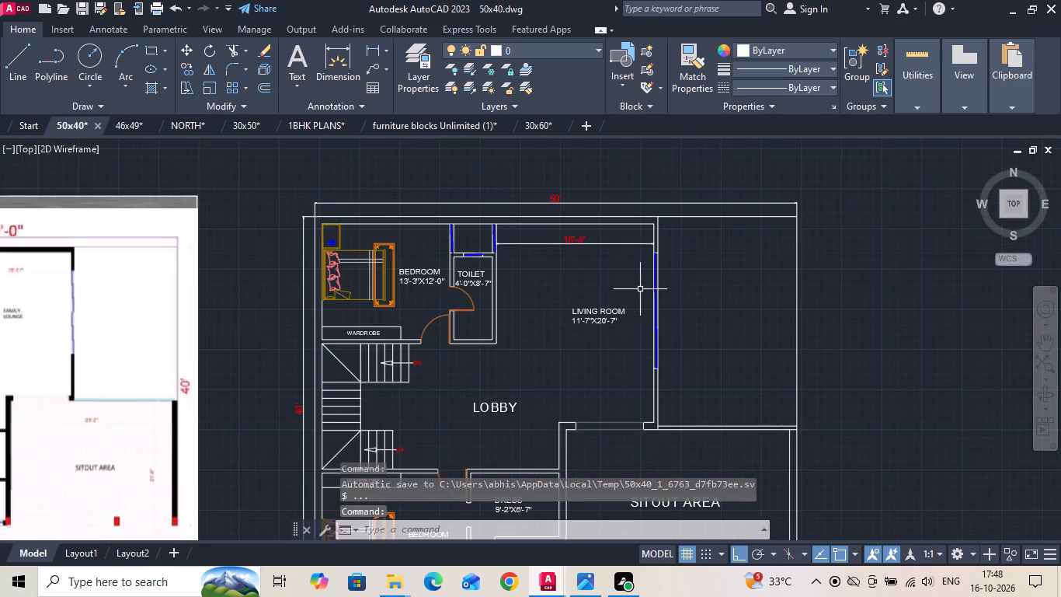
pyautogui.scroll(-1, 639, 293)
pyautogui.scroll(2, 177, 288)
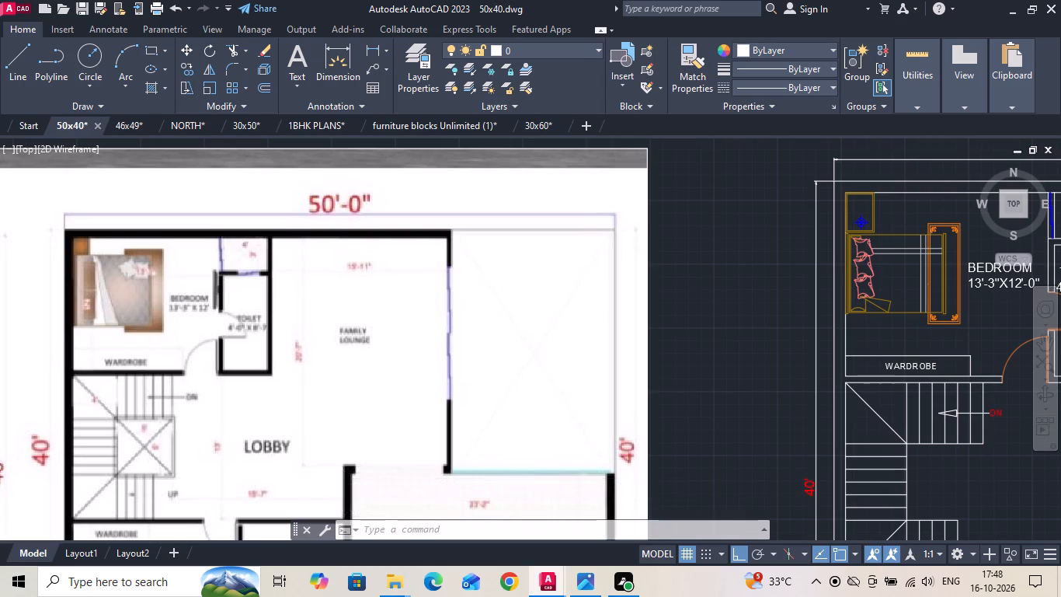
pyautogui.scroll(-1, 233, 277)
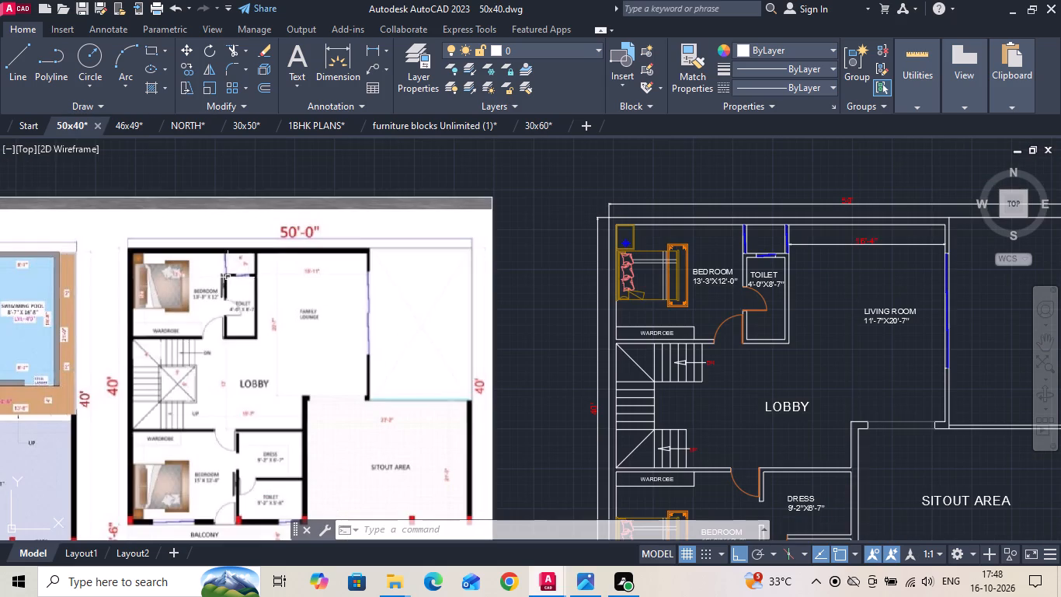
pyautogui.scroll(-1, 483, 278)
pyautogui.moveTo(168, 289); pyautogui.dragTo(380, 287, button='middle')
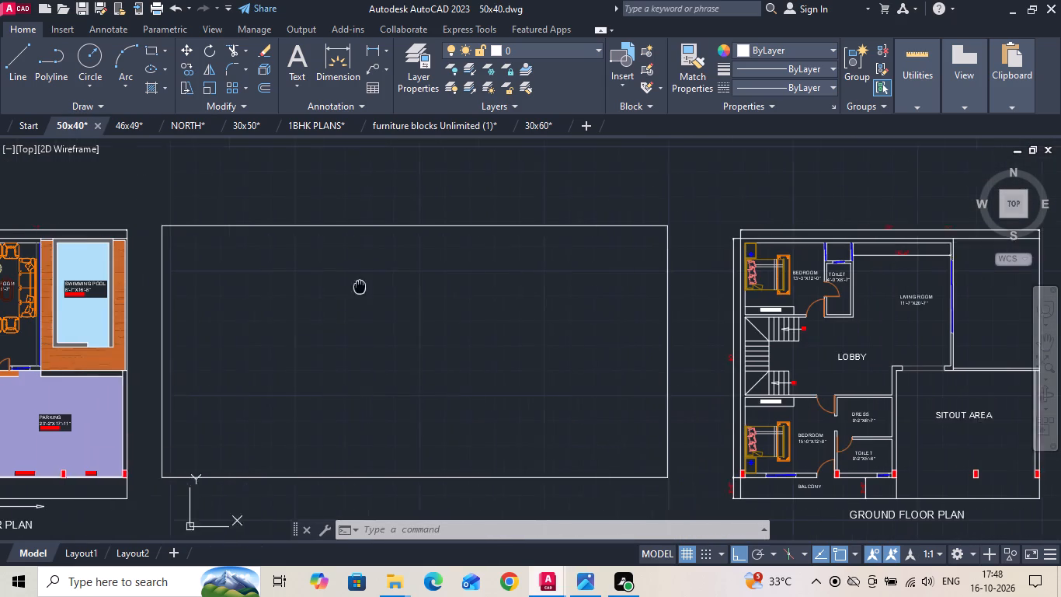
pyautogui.moveTo(380, 287); pyautogui.dragTo(422, 286, button='middle')
pyautogui.scroll(-1, 367, 287)
pyautogui.scroll(2, 844, 274)
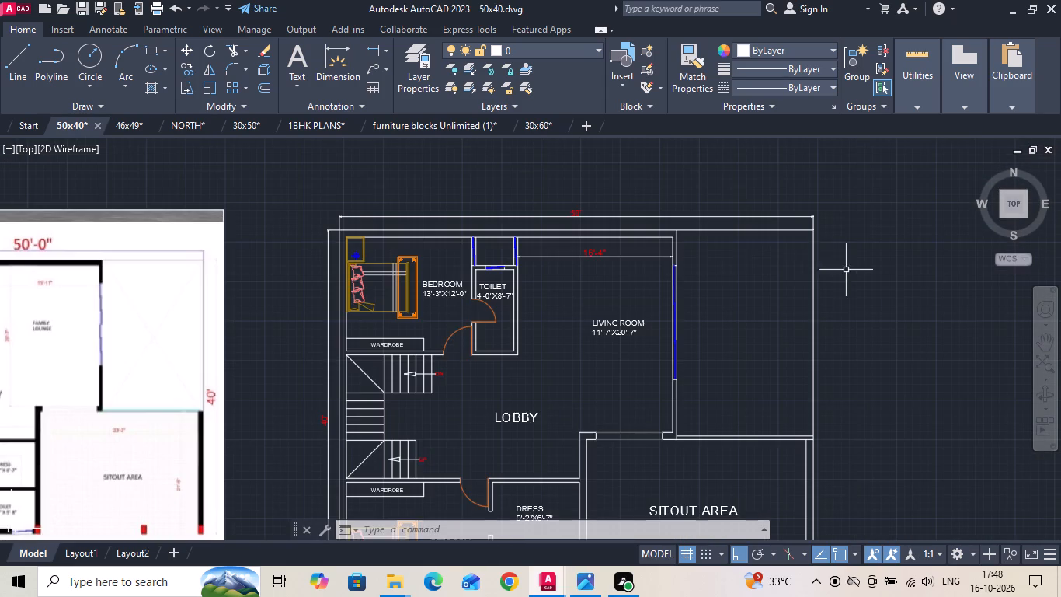
pyautogui.scroll(2, 670, 270)
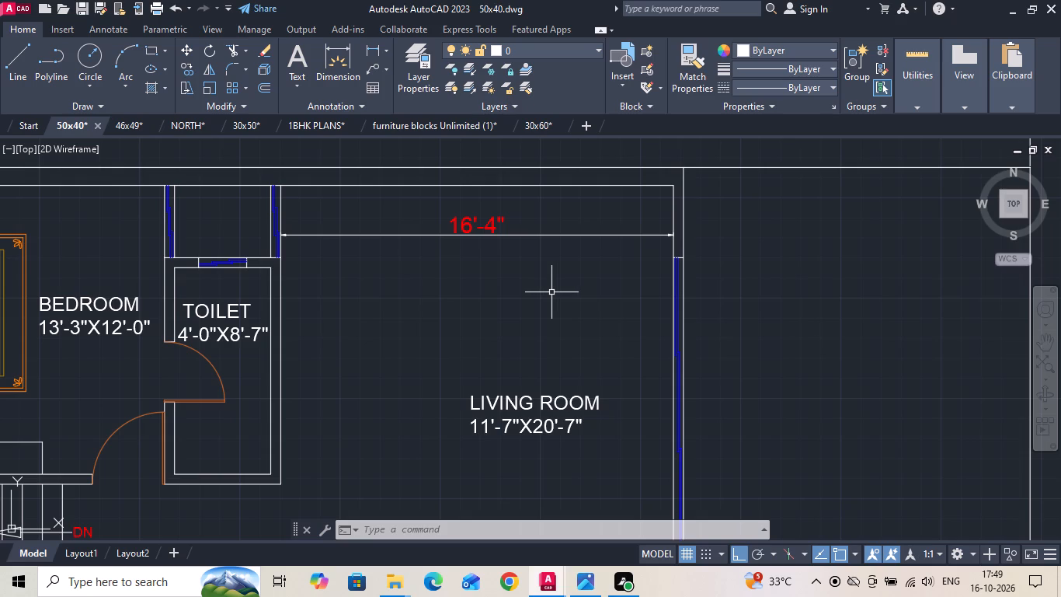
pyautogui.scroll(-2, 551, 292)
# Add a vertical linear dimension through the lobby, from the rear toilet's lower wall to the dress room's upper wall beside the bedroom door.
pyautogui.click(370, 48)
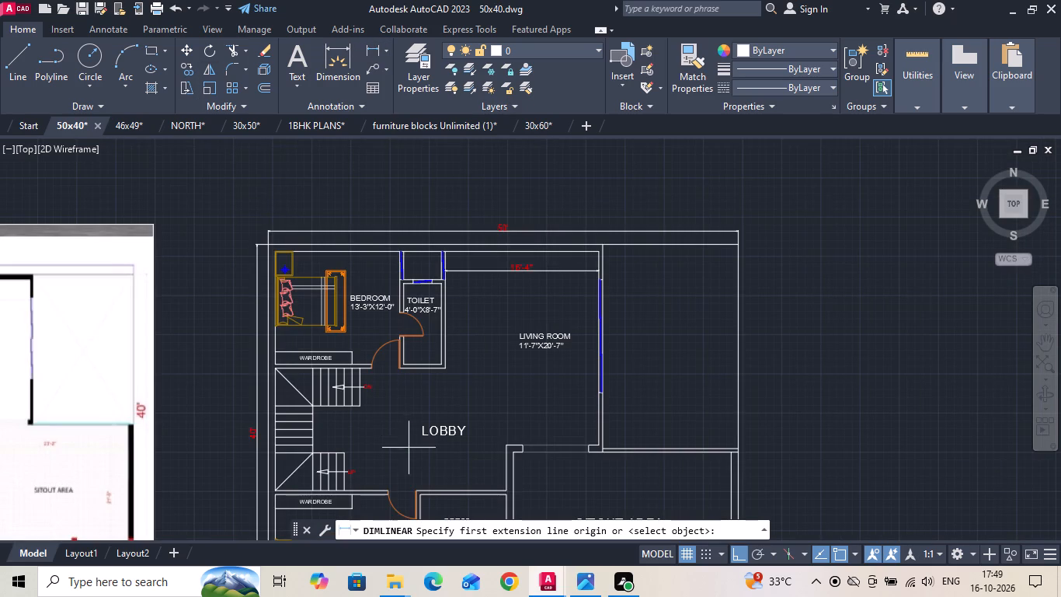
pyautogui.moveTo(411, 443); pyautogui.dragTo(440, 335, button='middle')
pyautogui.scroll(1, 447, 356)
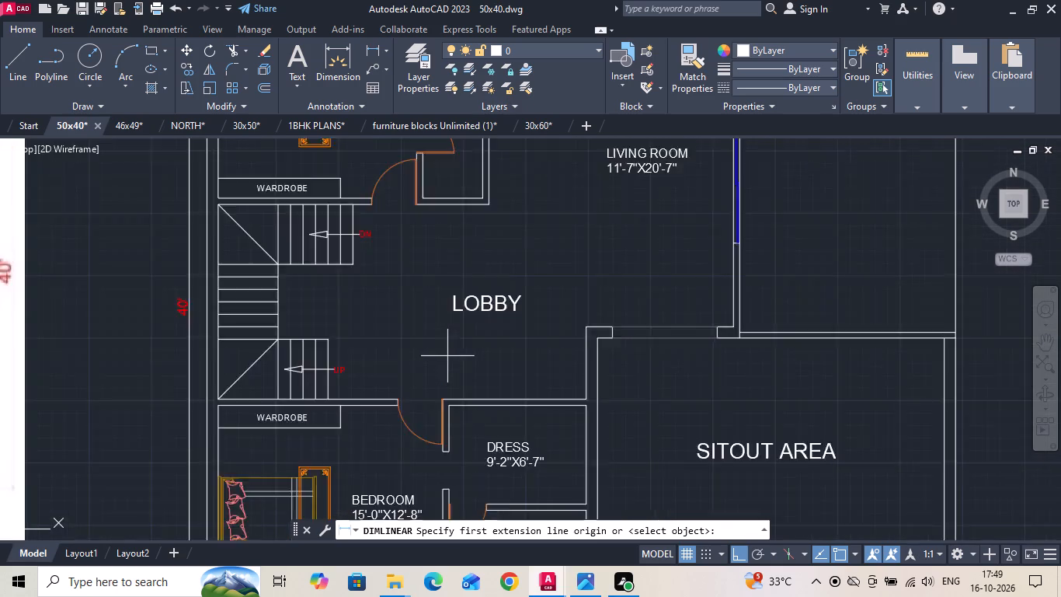
pyautogui.scroll(1, 447, 356)
pyautogui.scroll(-1, 427, 309)
pyautogui.click(434, 190)
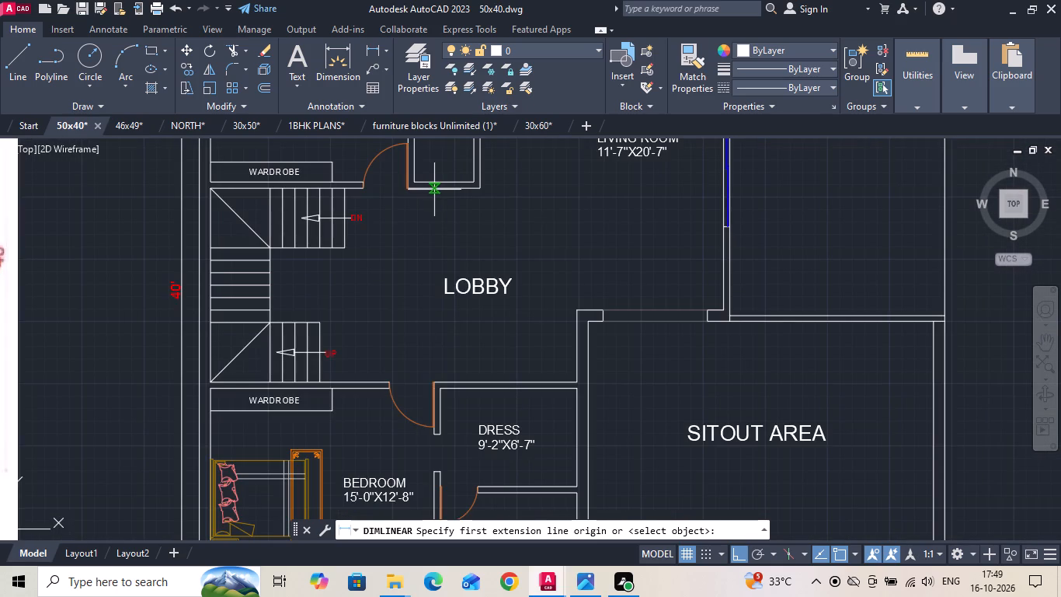
pyautogui.scroll(3, 435, 380)
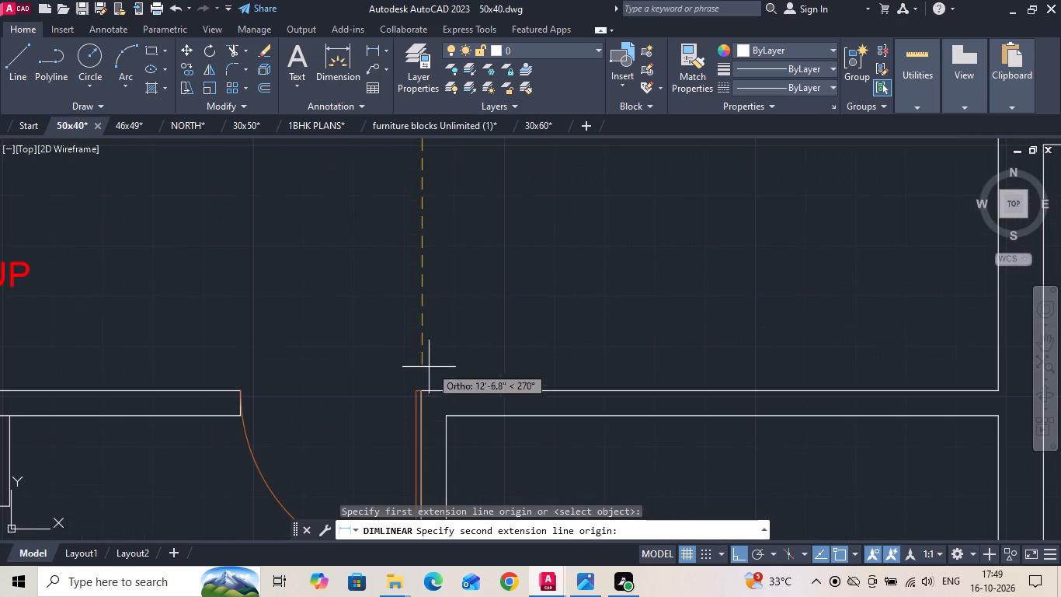
pyautogui.click(422, 391)
pyautogui.scroll(-1, 426, 391)
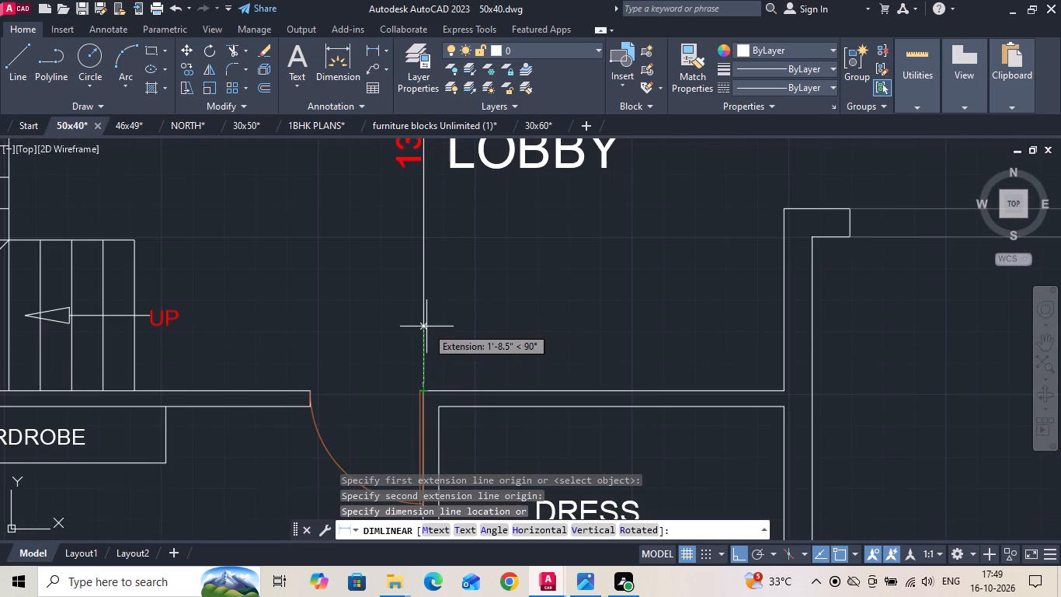
pyautogui.click(426, 324)
# Add a horizontal linear dimension across the lobby, from the edge of the UP stair flight to the wall beside the sitout area.
pyautogui.click(370, 50)
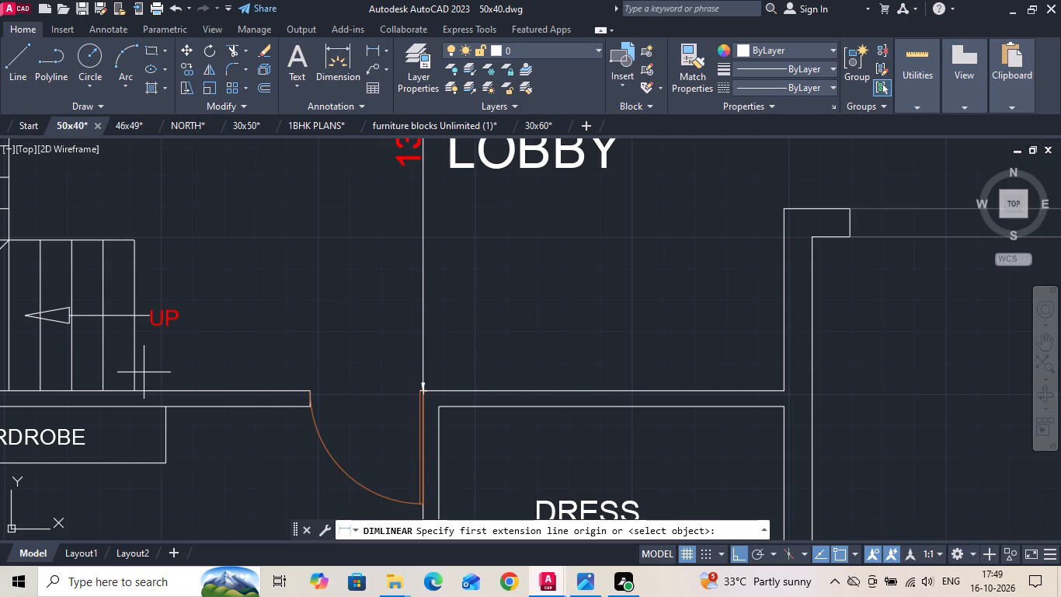
pyautogui.moveTo(141, 372); pyautogui.dragTo(153, 374)
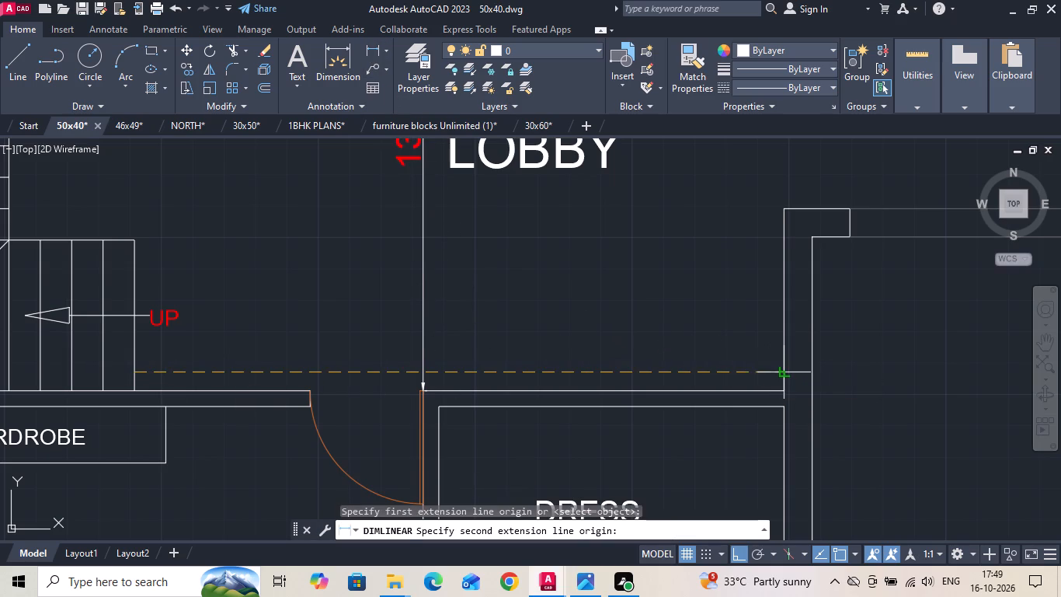
pyautogui.click(782, 371)
pyautogui.click(781, 361)
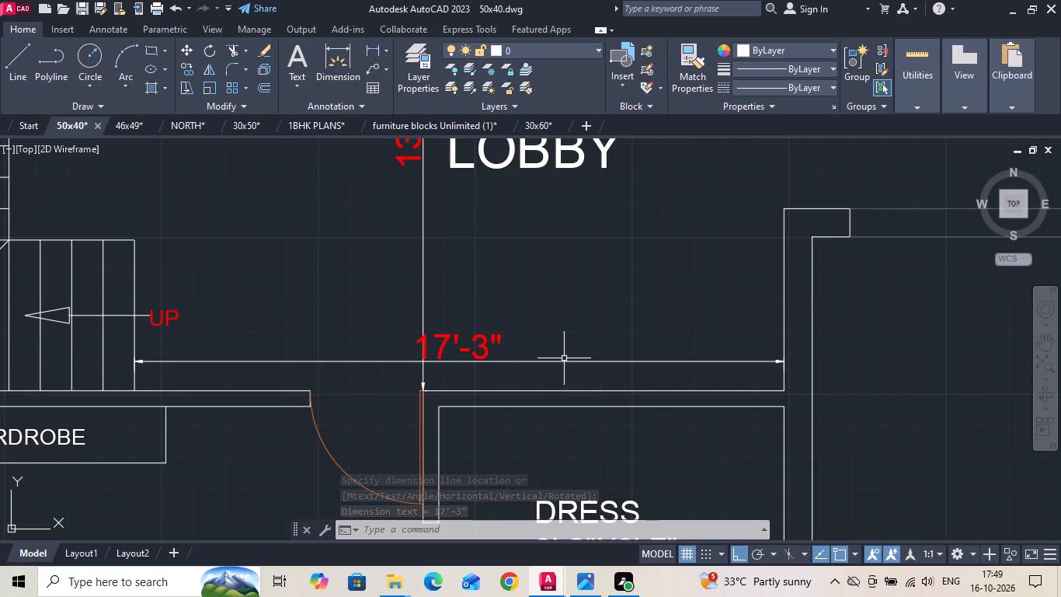
# Add a horizontal linear dimension for the sitout area's width, between its inner side wall faces above the room label.
pyautogui.click(370, 51)
pyautogui.moveTo(535, 298); pyautogui.dragTo(144, 196, button='middle')
pyautogui.scroll(-1, 244, 271)
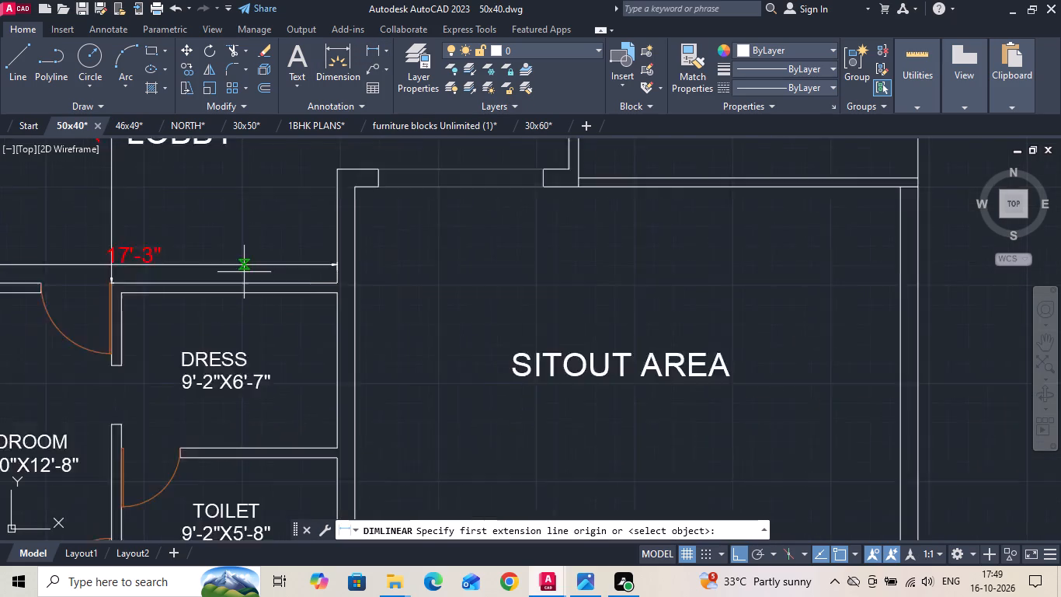
pyautogui.scroll(-1, 242, 275)
pyautogui.click(319, 250)
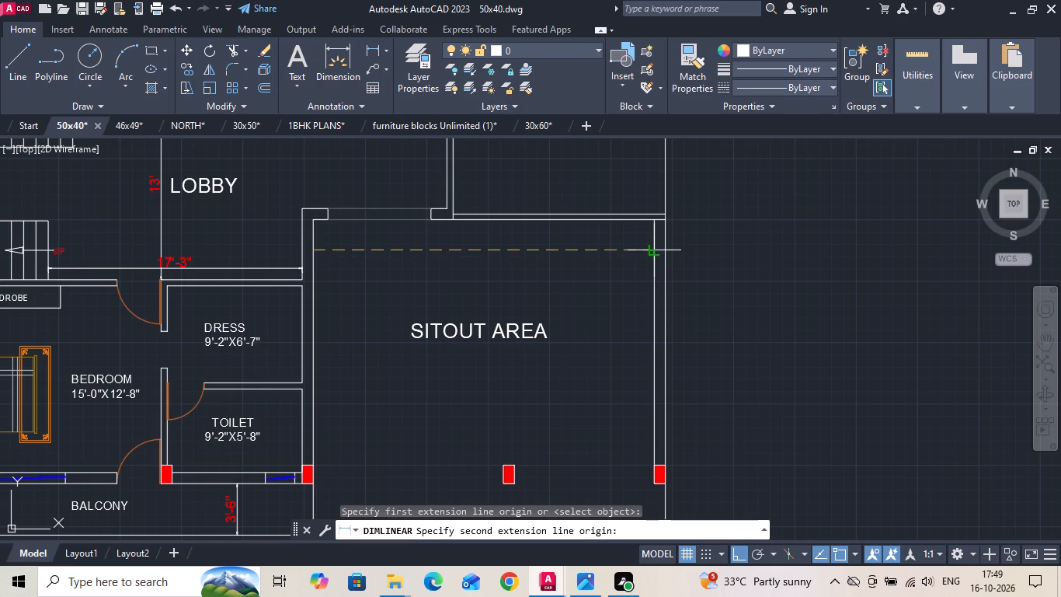
pyautogui.click(659, 253)
pyautogui.scroll(1, 637, 254)
pyautogui.click(637, 254)
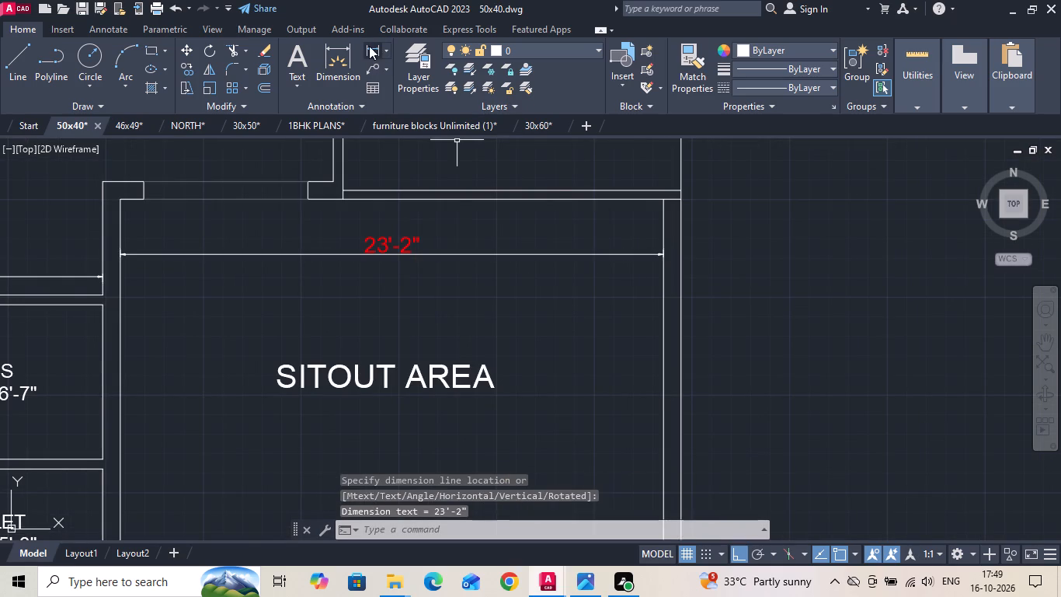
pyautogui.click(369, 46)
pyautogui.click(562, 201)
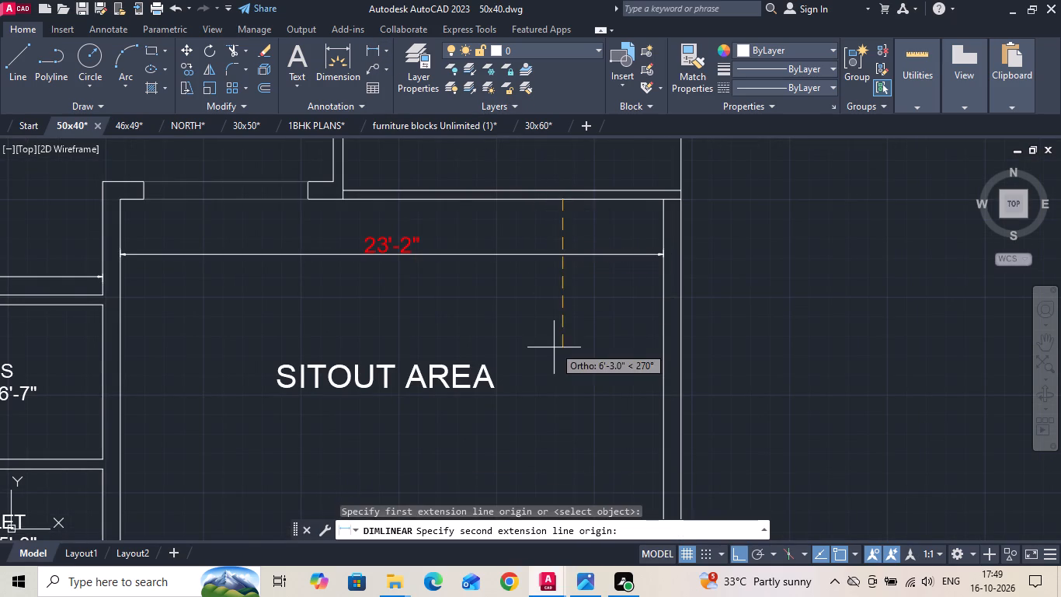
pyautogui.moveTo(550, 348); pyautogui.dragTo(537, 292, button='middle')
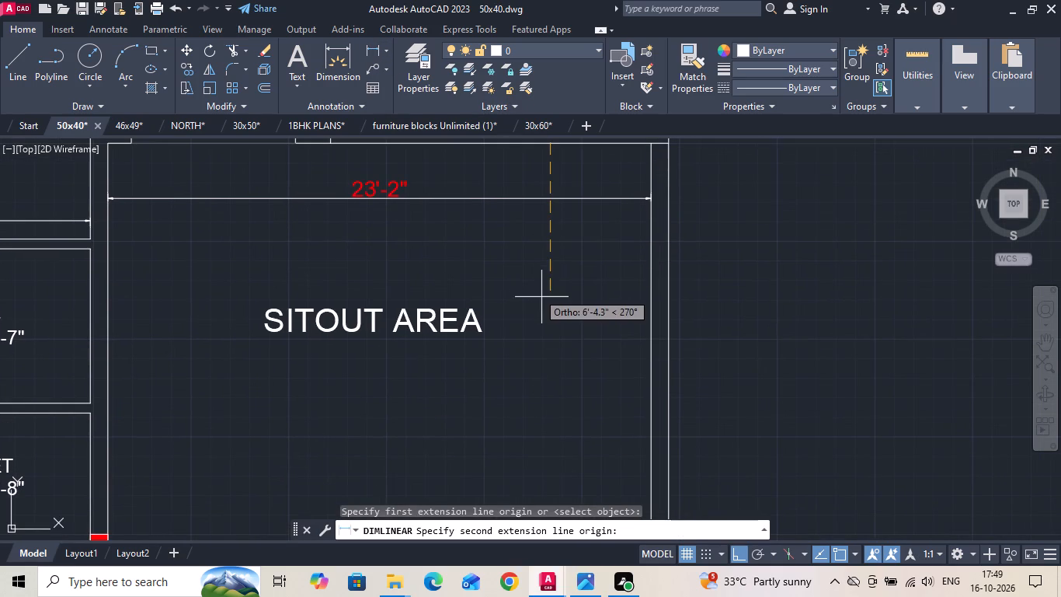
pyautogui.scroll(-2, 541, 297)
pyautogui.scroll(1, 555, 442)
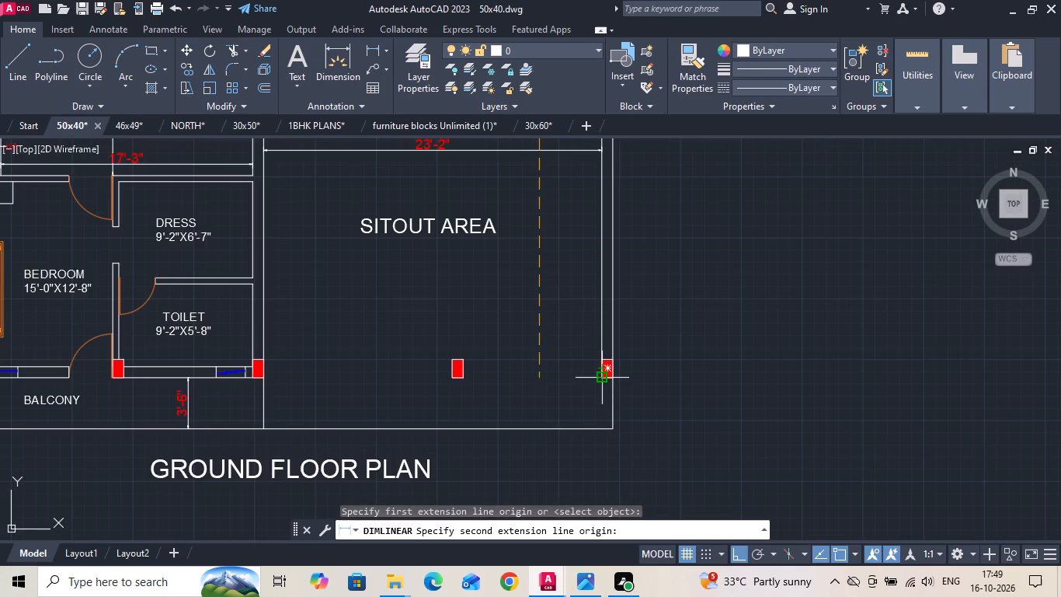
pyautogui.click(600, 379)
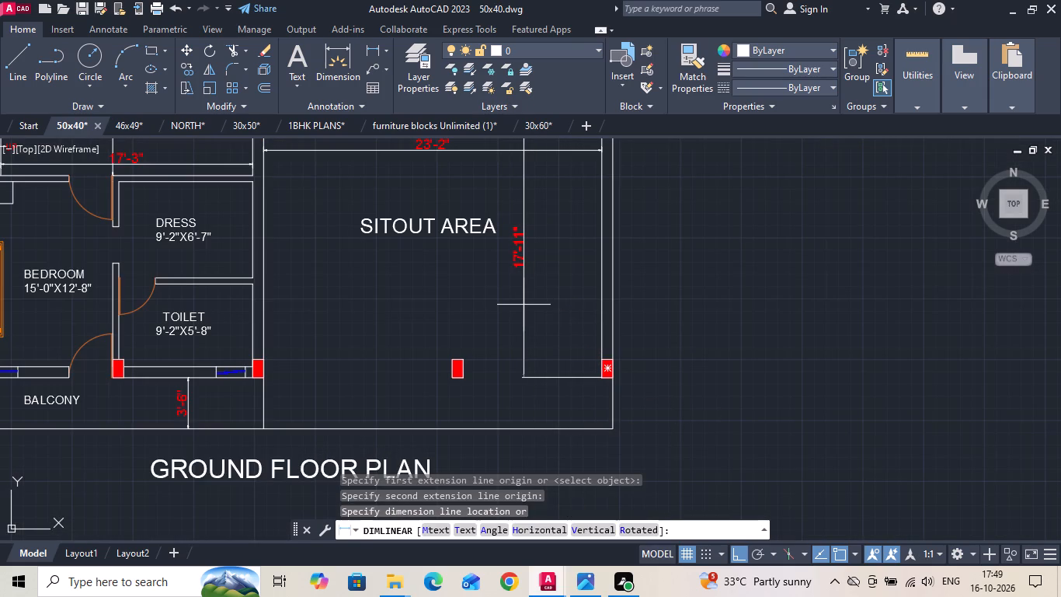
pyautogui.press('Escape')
# Add a vertical linear dimension for the sitout area's depth, from the outer front line to the rear wall's inner face.
pyautogui.press('Return')
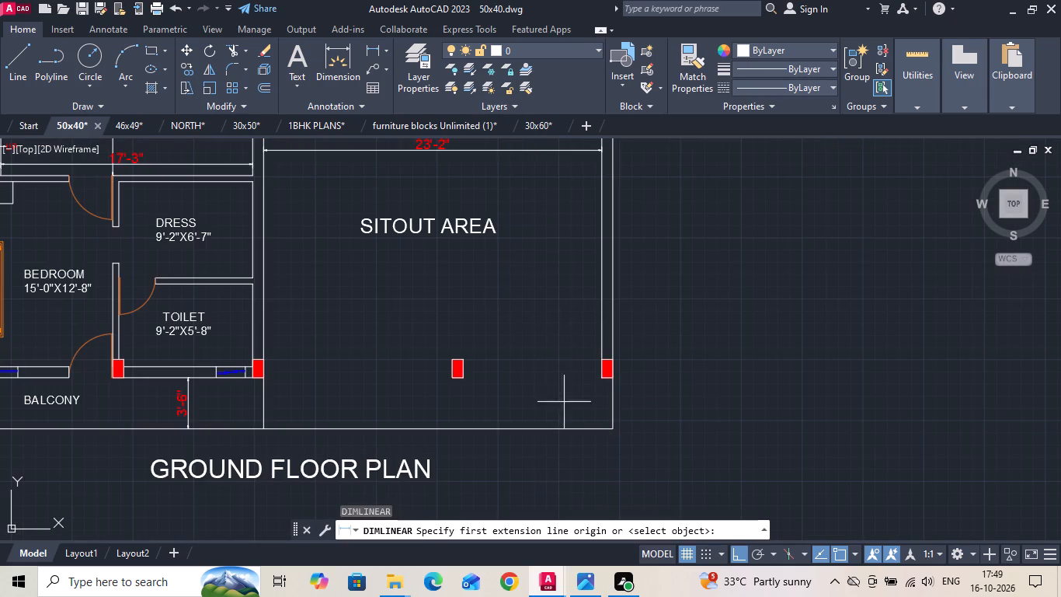
pyautogui.moveTo(555, 427); pyautogui.dragTo(555, 417)
pyautogui.moveTo(548, 323); pyautogui.dragTo(549, 348, button='middle')
pyautogui.moveTo(562, 197); pyautogui.dragTo(557, 228, button='middle')
pyautogui.click(551, 171)
pyautogui.click(550, 173)
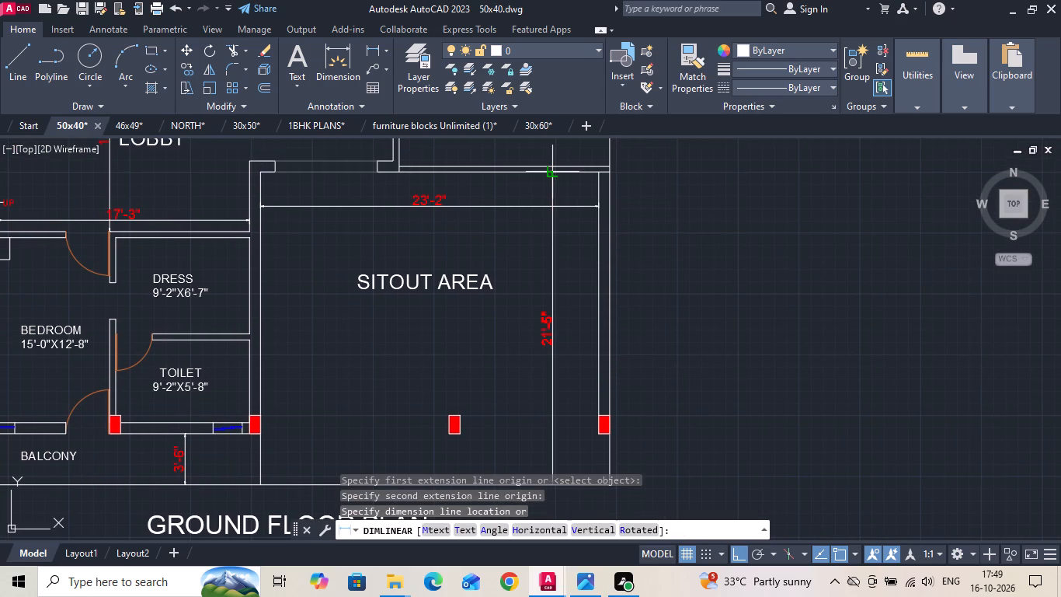
pyautogui.moveTo(569, 316); pyautogui.dragTo(581, 354, button='middle')
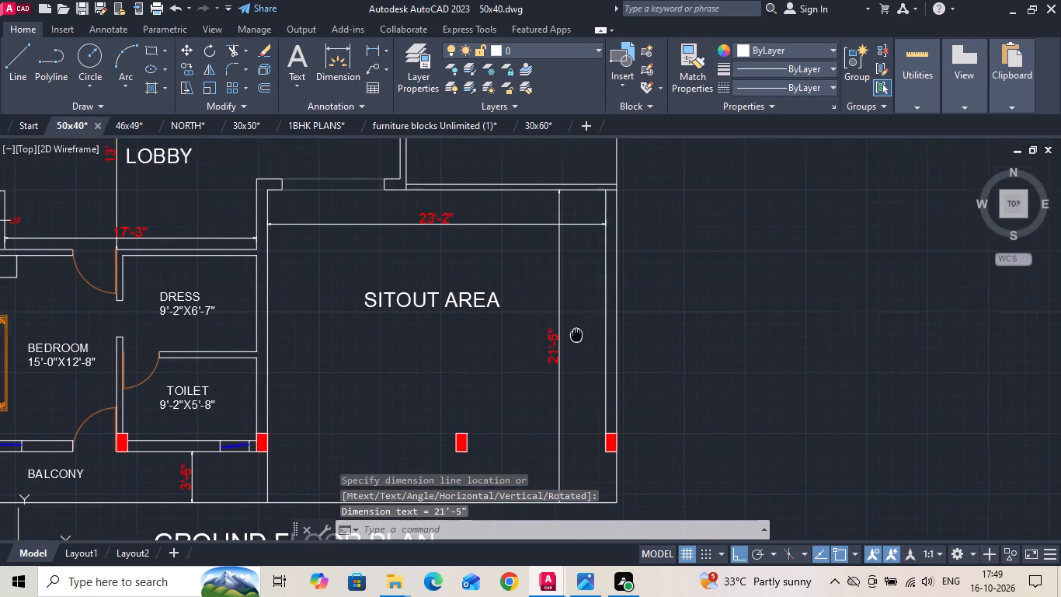
# Add a vertical linear dimension through the living room, from the wall corner beside the sitout opening to the rear wall's inner face.
pyautogui.moveTo(581, 354); pyautogui.dragTo(590, 480, button='middle')
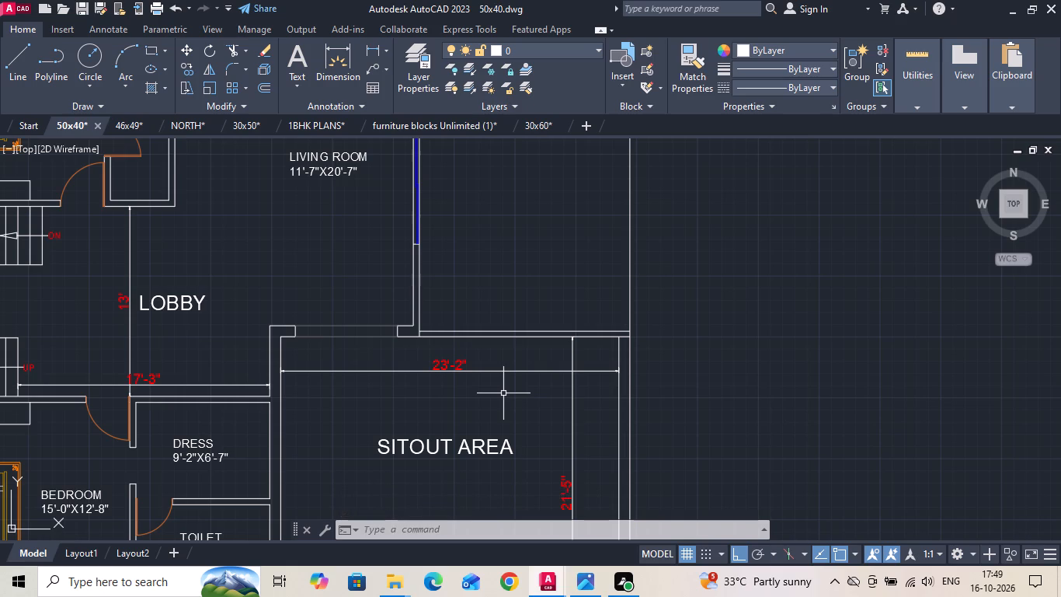
pyautogui.click(370, 47)
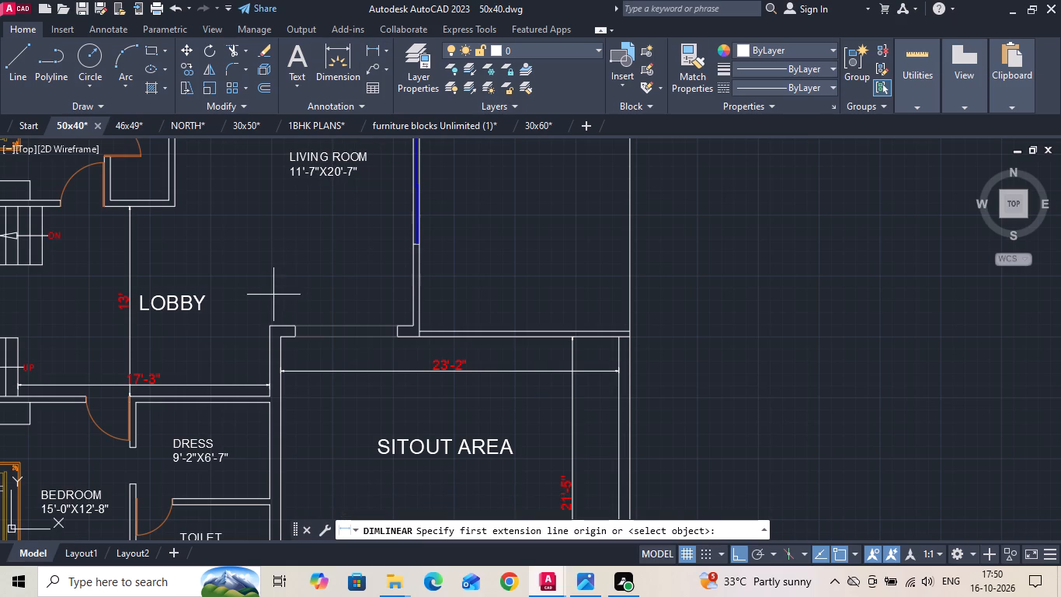
pyautogui.click(269, 323)
pyautogui.moveTo(283, 256); pyautogui.dragTo(283, 344, button='middle')
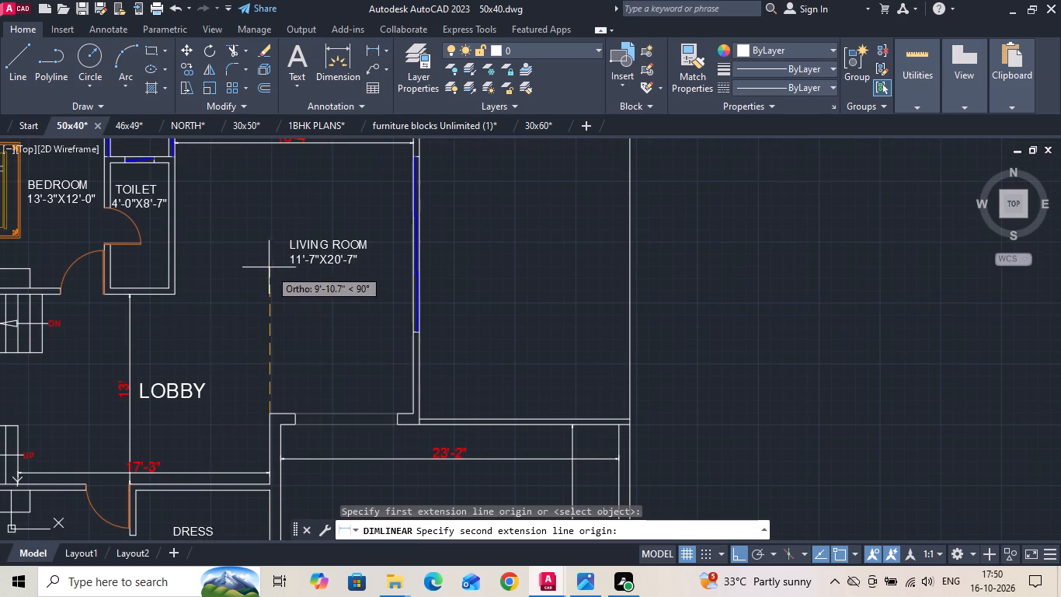
pyautogui.moveTo(268, 263); pyautogui.dragTo(268, 357, button='middle')
pyautogui.click(270, 208)
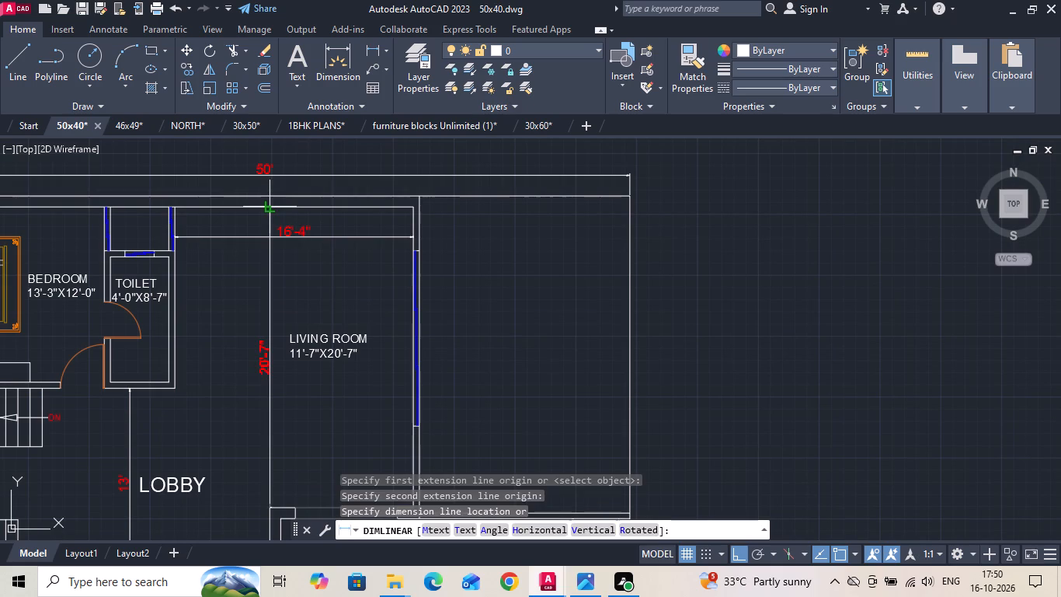
pyautogui.click(268, 211)
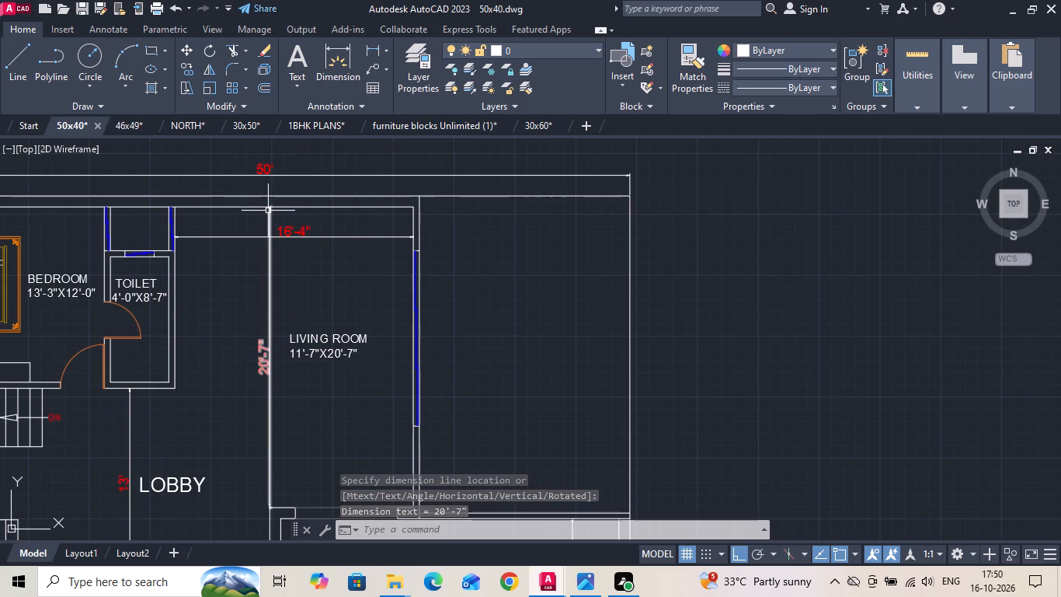
pyautogui.doubleClick(264, 459)
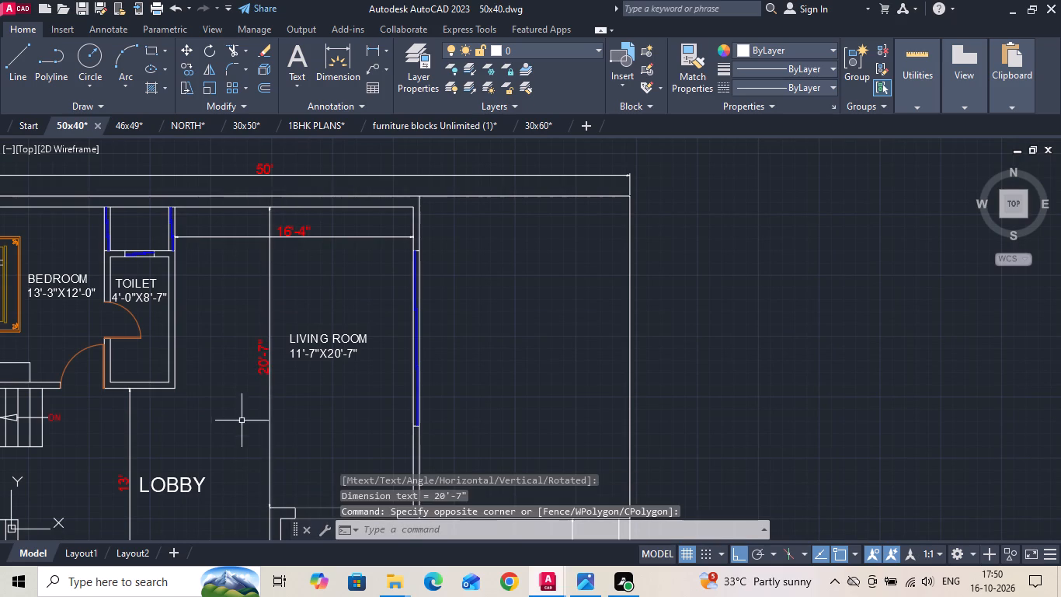
pyautogui.click(245, 387)
pyautogui.click(279, 424)
pyautogui.click(278, 409)
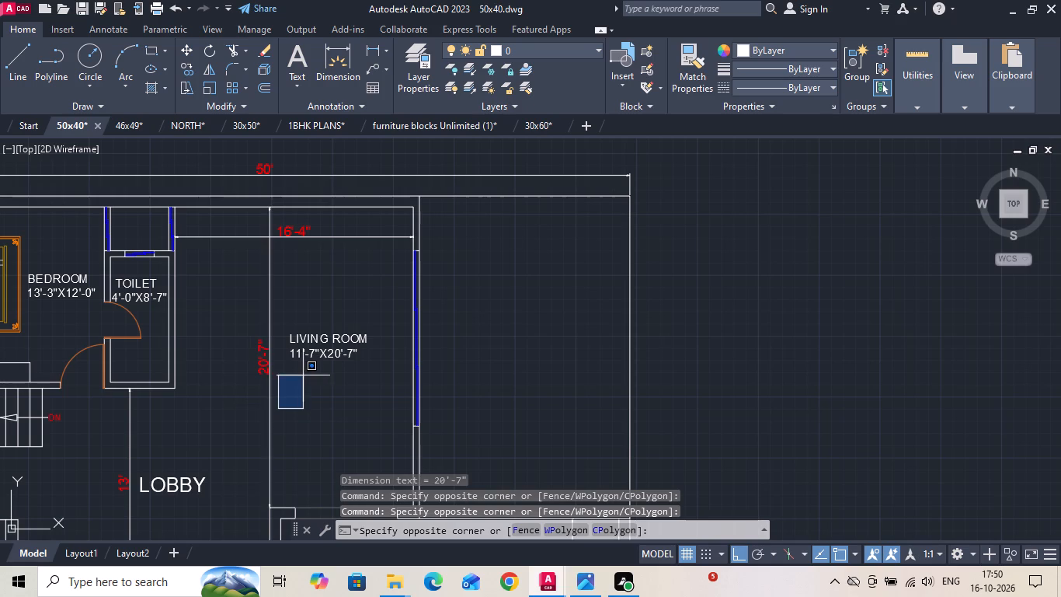
pyautogui.press('Escape')
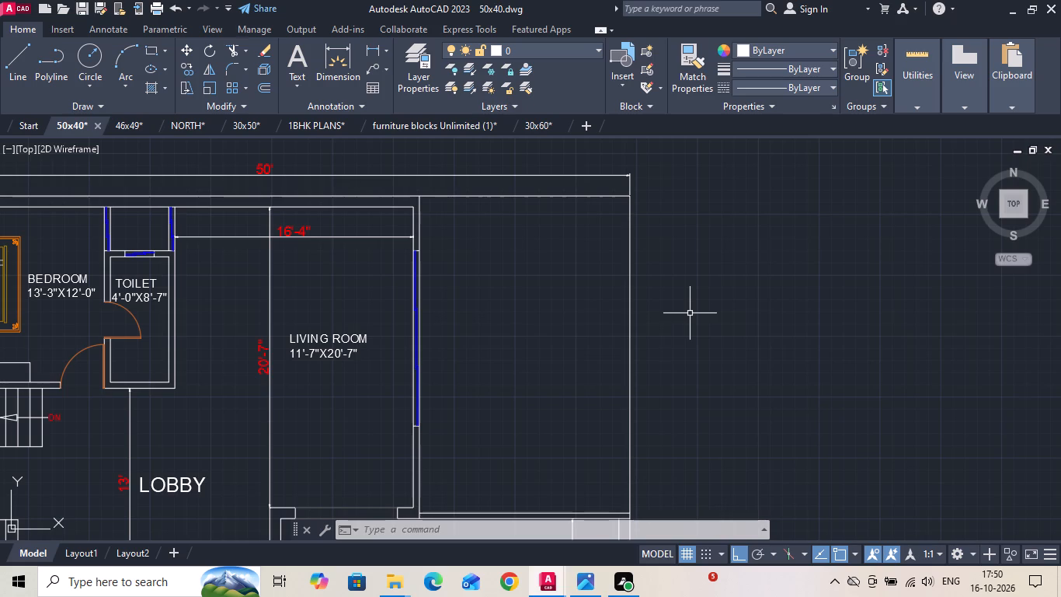
# Offset the rear toilet's outer wall line 15'11" into the living room, towards the window wall.
pyautogui.moveTo(401, 285); pyautogui.dragTo(446, 278, button='middle')
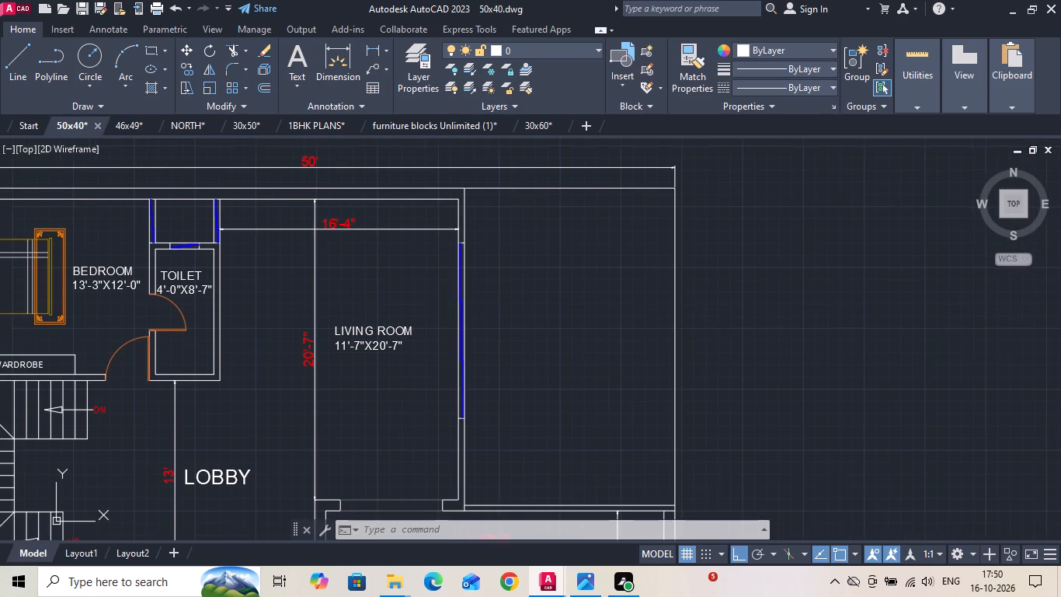
pyautogui.write('O 1')
pyautogui.press('5')
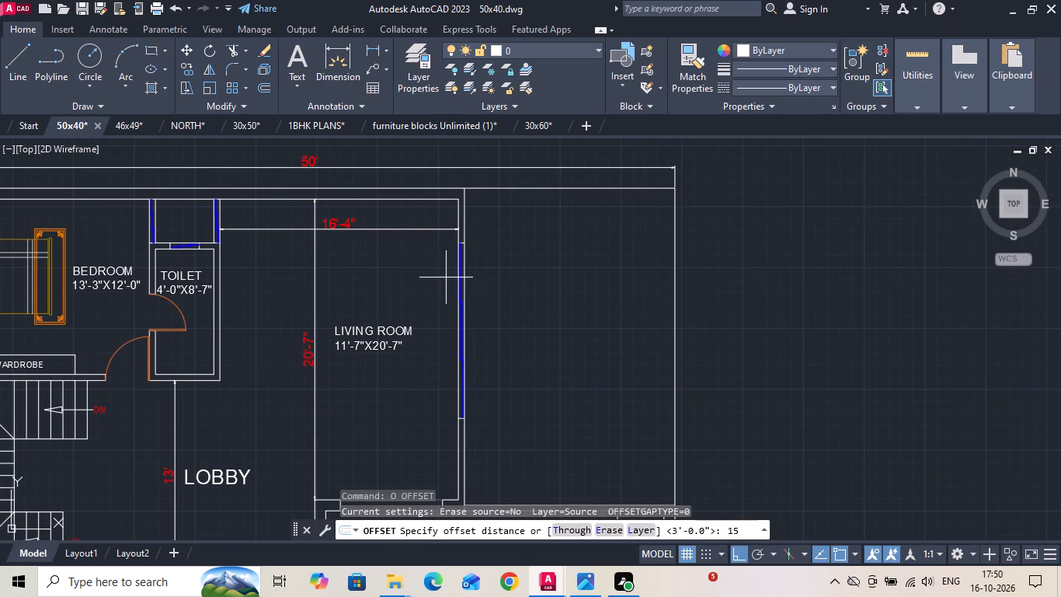
pyautogui.write("'11")
pyautogui.press('space')
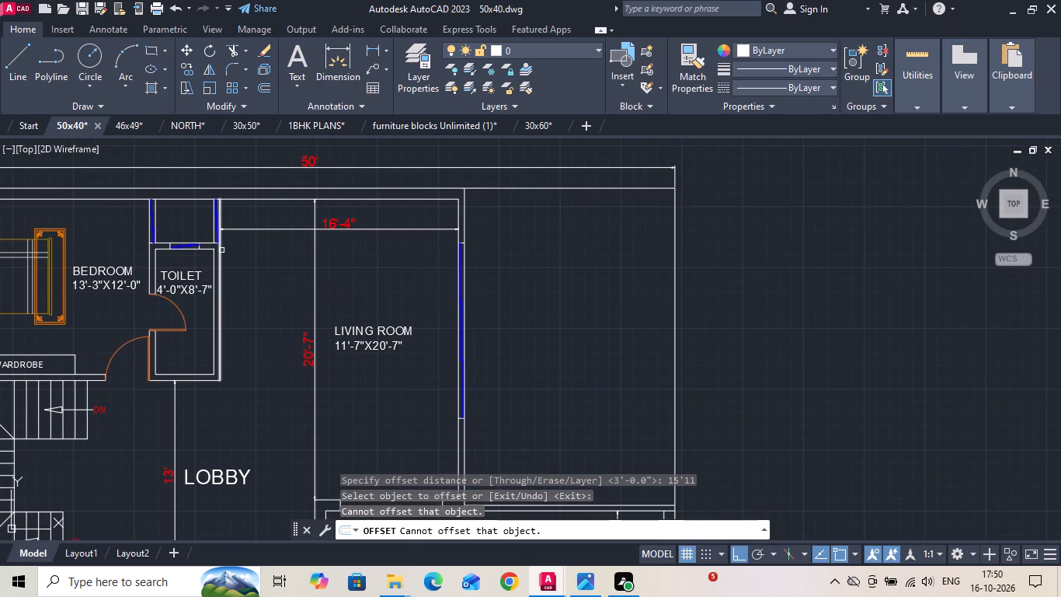
pyautogui.click(221, 250)
pyautogui.click(437, 253)
pyautogui.scroll(2, 461, 198)
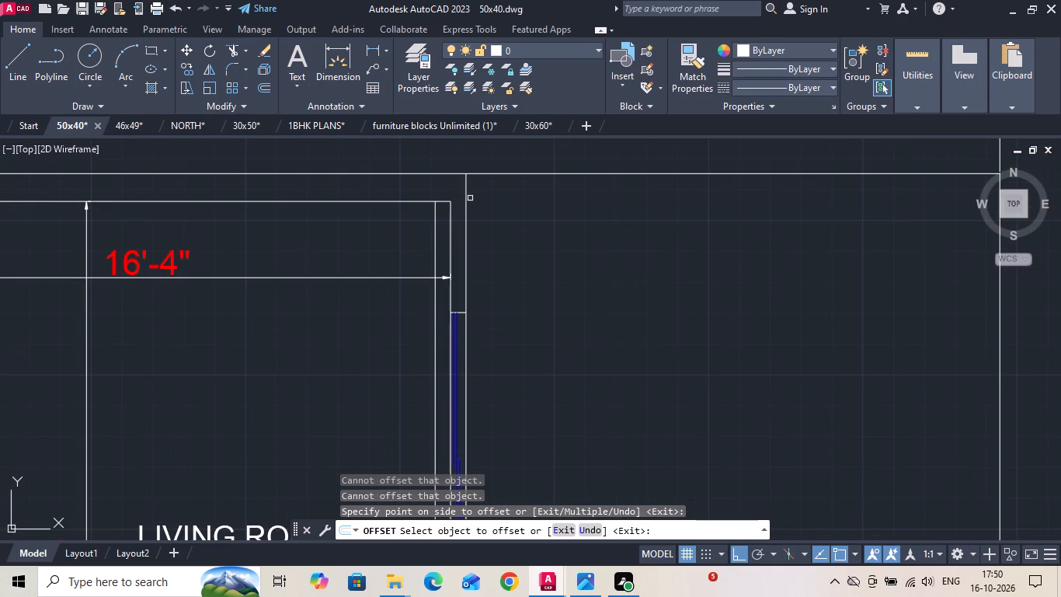
pyautogui.scroll(-1, 503, 229)
pyautogui.press('Escape')
# Stretch the living room width dimension's window-side end back to the new offset line so it reads 15'-11".
pyautogui.click(421, 263)
pyautogui.click(402, 235)
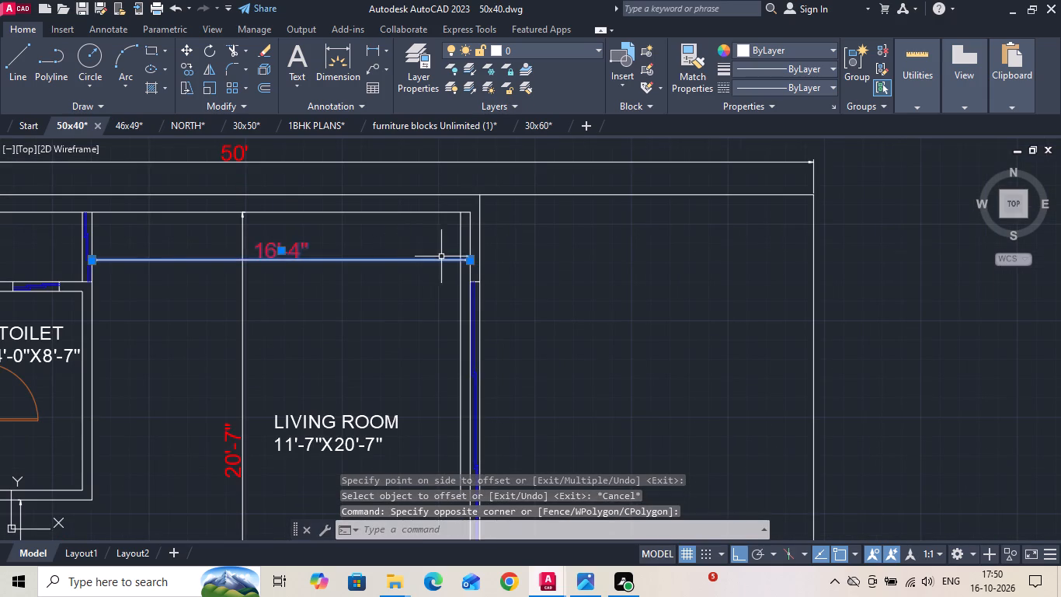
pyautogui.scroll(1, 444, 257)
pyautogui.click(484, 266)
pyautogui.click(468, 260)
pyautogui.scroll(-2, 517, 231)
pyautogui.press('Escape')
# Replace the living room label and its size text with FAMILY LOUNGE.
pyautogui.doubleClick(431, 362)
pyautogui.scroll(2, 445, 362)
pyautogui.moveTo(461, 359); pyautogui.dragTo(197, 360)
pyautogui.press('BackSpace')
pyautogui.press('BackSpace')
pyautogui.press('BackSpace')
pyautogui.press('BackSpace')
pyautogui.press('BackSpace')
pyautogui.press('BackSpace')
pyautogui.press('BackSpace')
pyautogui.press('BackSpace')
pyautogui.press('BackSpace')
pyautogui.press('BackSpace')
pyautogui.press('BackSpace')
pyautogui.press('BackSpace')
pyautogui.press('BackSpace')
pyautogui.press('BackSpace')
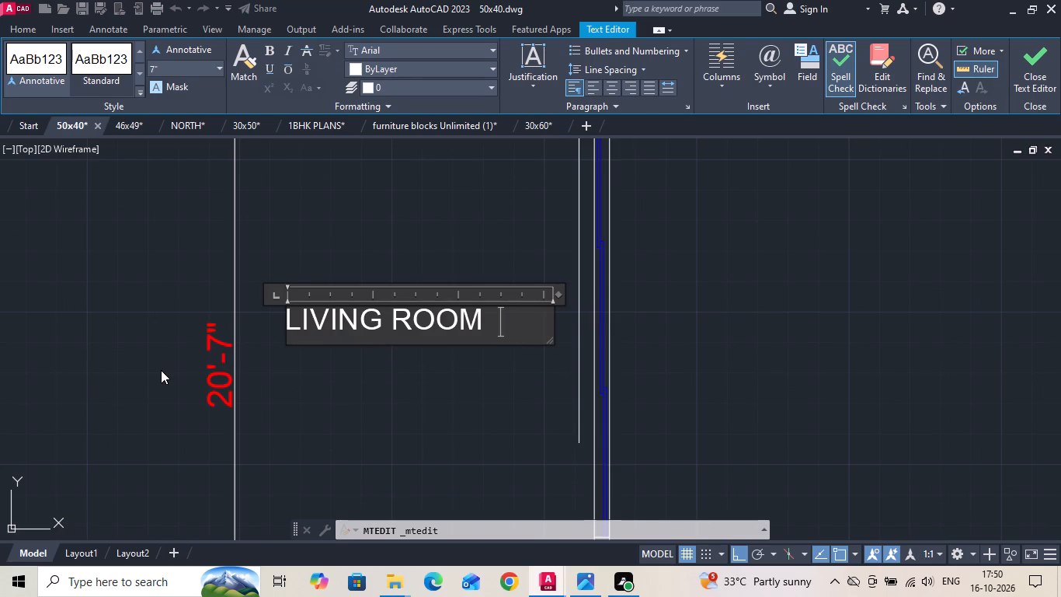
pyautogui.press('BackSpace')
pyautogui.press('BackSpace')
pyautogui.press('BackSpace')
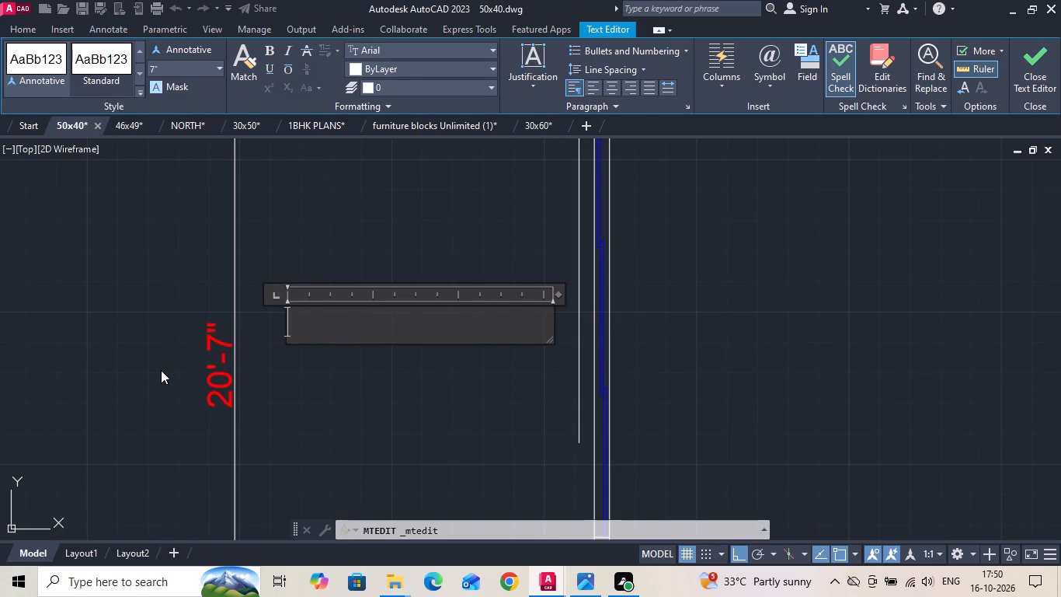
pyautogui.write('FAMILY LOUNGE')
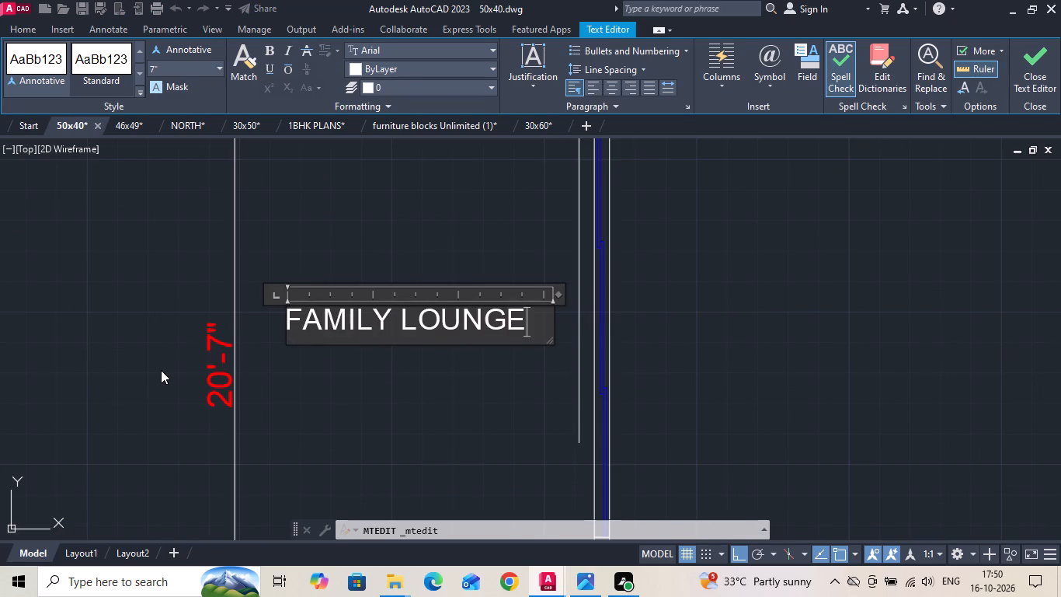
pyautogui.click(402, 411)
# Move the FAMILY LOUNGE label slightly straight up within the room.
pyautogui.scroll(-3, 510, 301)
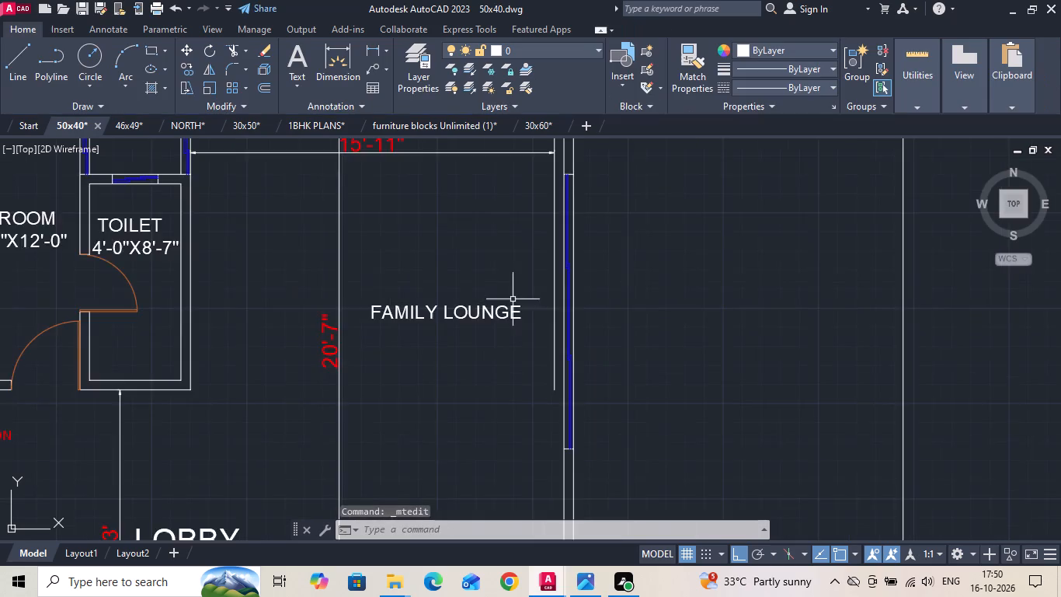
pyautogui.scroll(-2, 516, 312)
pyautogui.moveTo(198, 368); pyautogui.dragTo(365, 325, button='middle')
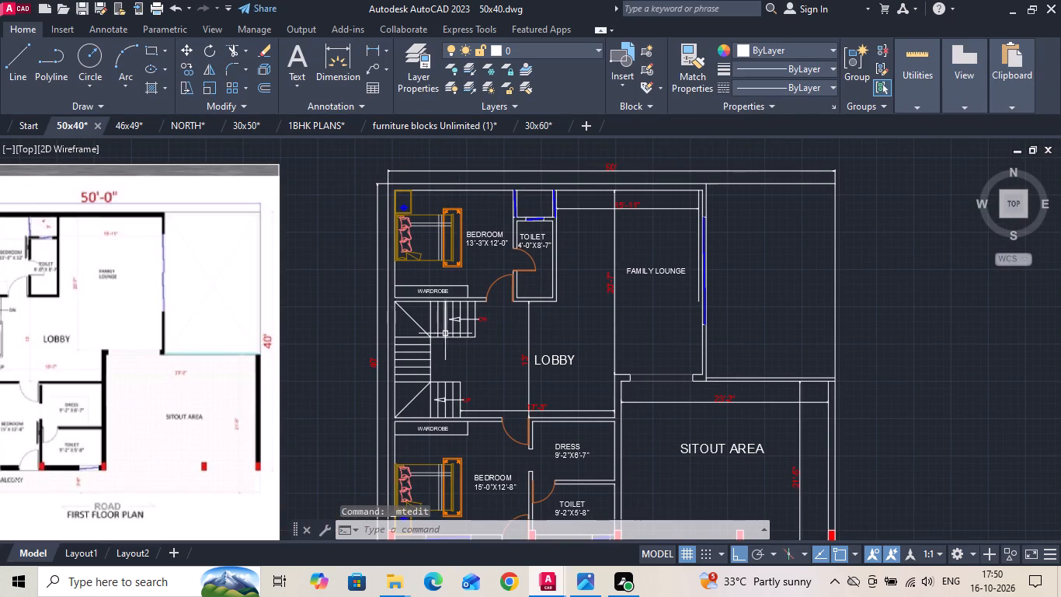
pyautogui.press('Escape')
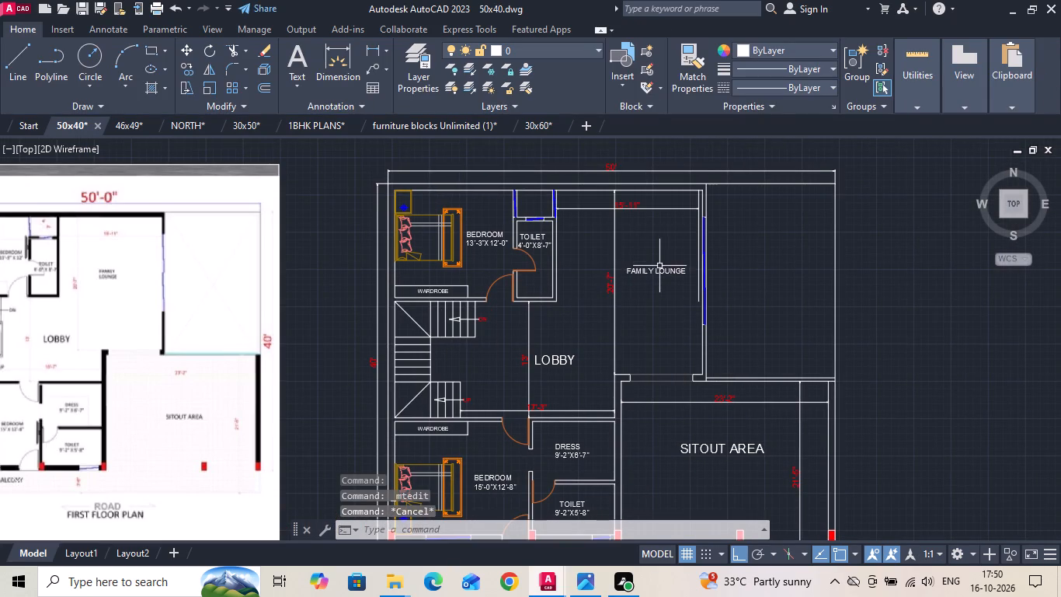
pyautogui.click(659, 267)
pyautogui.rightClick(659, 267)
pyautogui.click(687, 278)
pyautogui.click(772, 295)
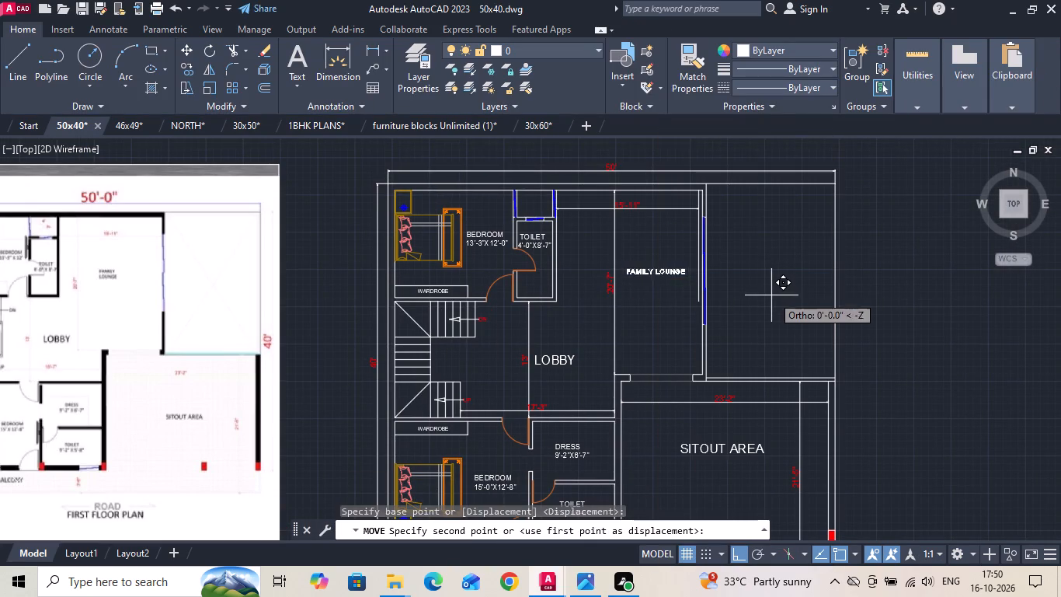
pyautogui.click(771, 286)
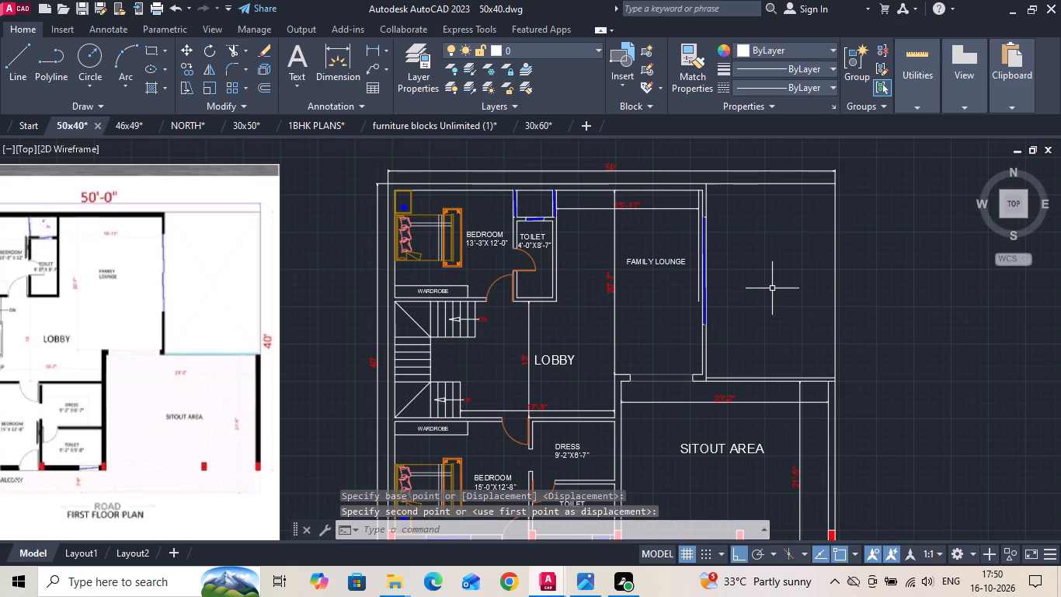
pyautogui.press('Escape')
# Stretch the offset line's lower end down to the top edge of the wall stub at the sitout opening.
pyautogui.click(697, 291)
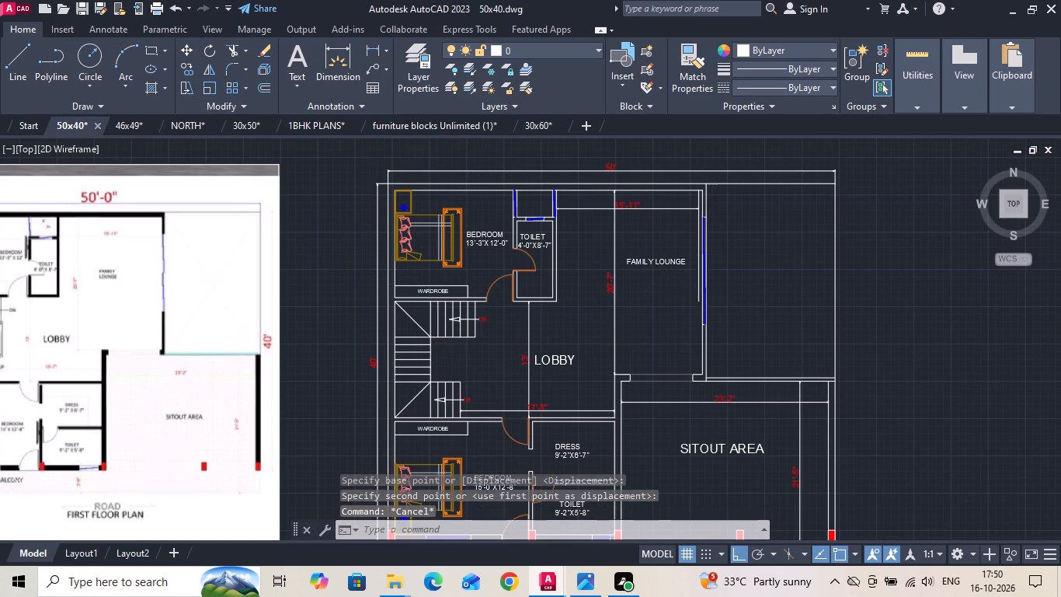
pyautogui.scroll(1, 698, 309)
pyautogui.click(698, 298)
pyautogui.scroll(2, 701, 412)
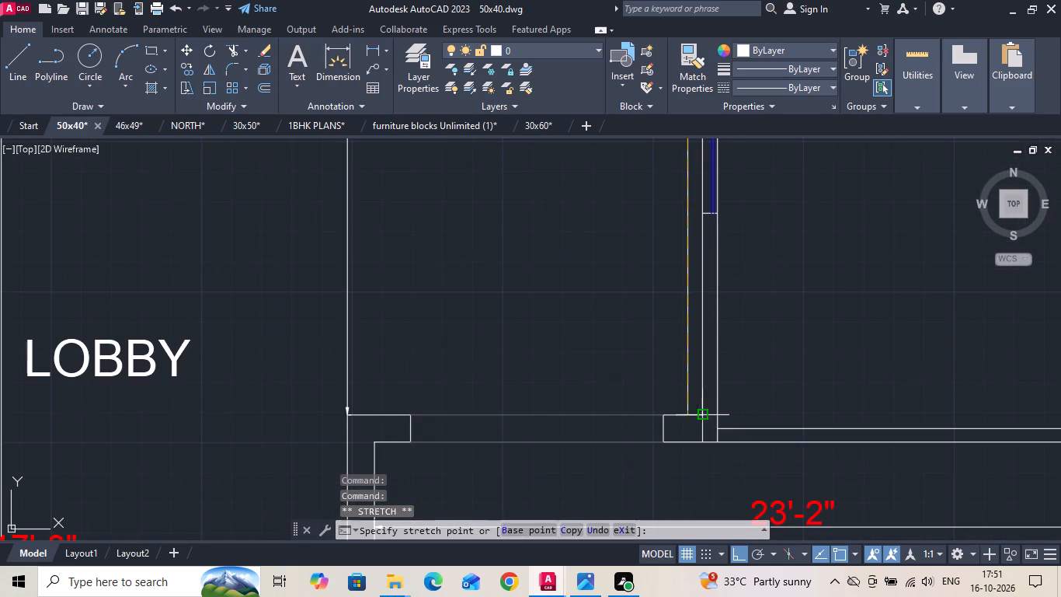
pyautogui.click(688, 414)
pyautogui.press('Escape')
# Change the offset line's colour to grey 99,100,102.
pyautogui.click(687, 403)
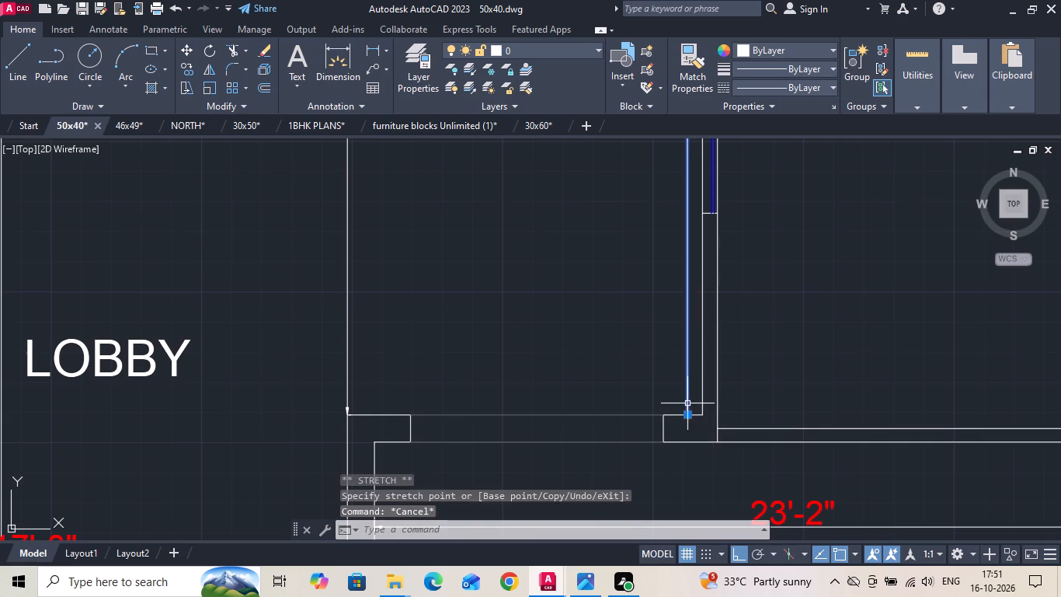
pyautogui.click(744, 51)
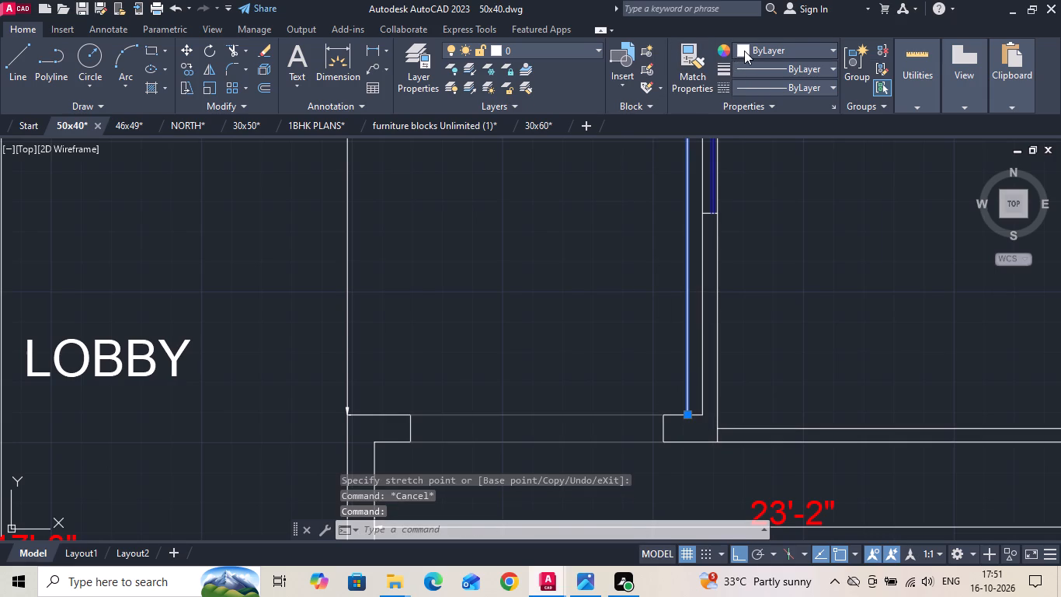
pyautogui.click(743, 122)
pyautogui.press('Escape')
pyautogui.press('Escape')
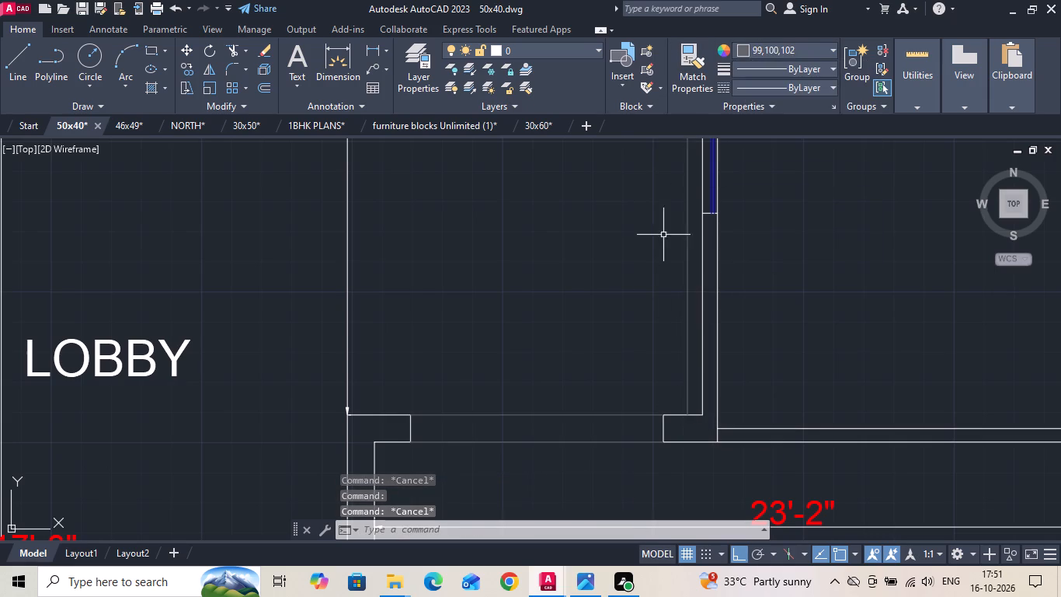
pyautogui.scroll(-2, 638, 337)
pyautogui.press('Escape')
# On the ground floor plan, check the horizontal distance from the toilet's outer wall to the grey line in the living room without placing a dimension.
pyautogui.scroll(-2, 641, 352)
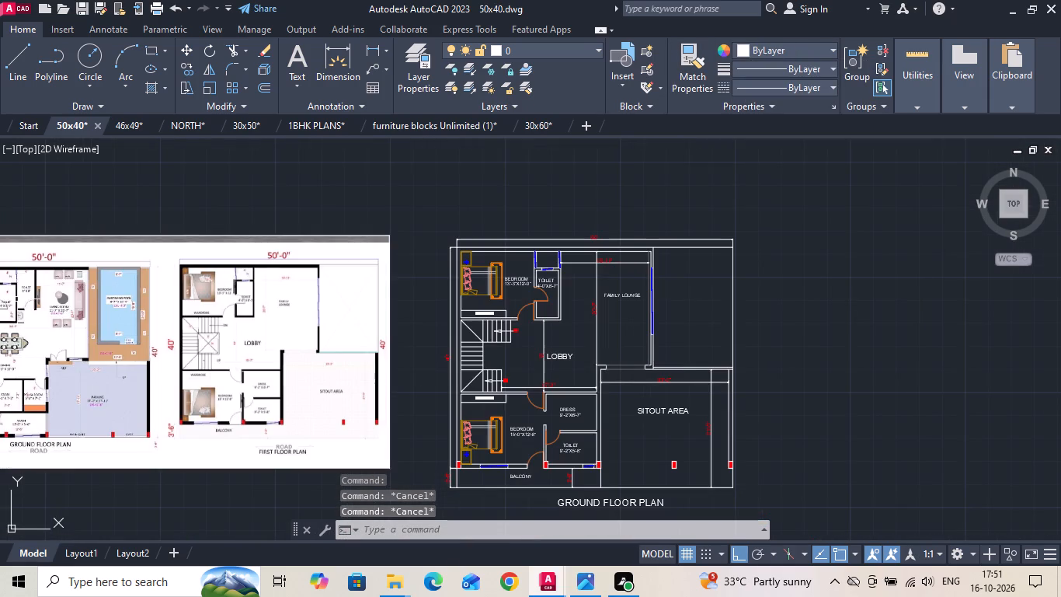
pyautogui.moveTo(114, 295); pyautogui.dragTo(548, 293, button='middle')
pyautogui.scroll(3, 217, 278)
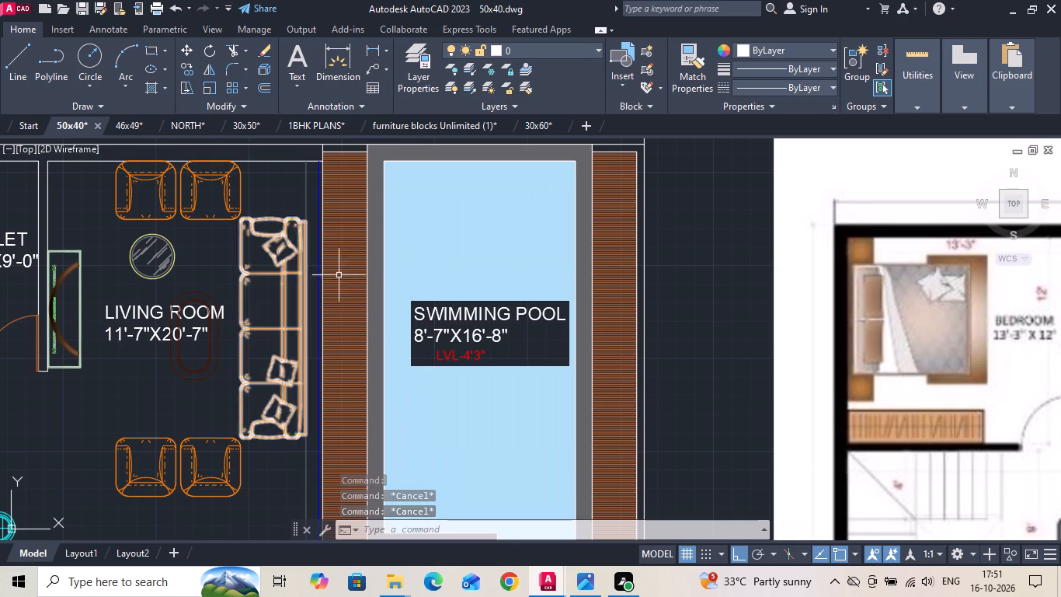
pyautogui.scroll(-1, 456, 294)
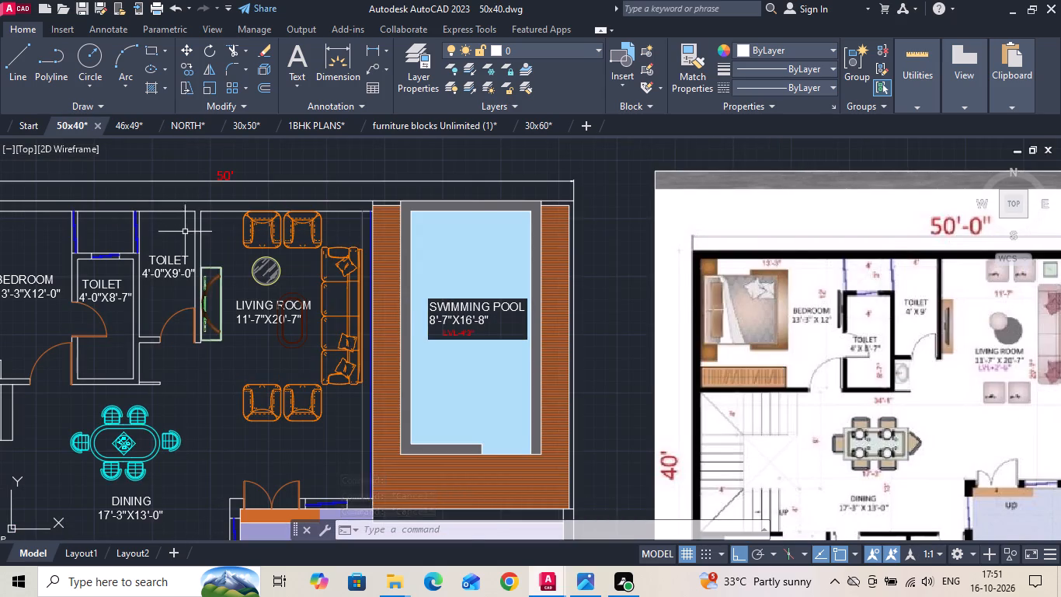
pyautogui.scroll(-1, 180, 238)
pyautogui.click(370, 49)
pyautogui.scroll(2, 195, 225)
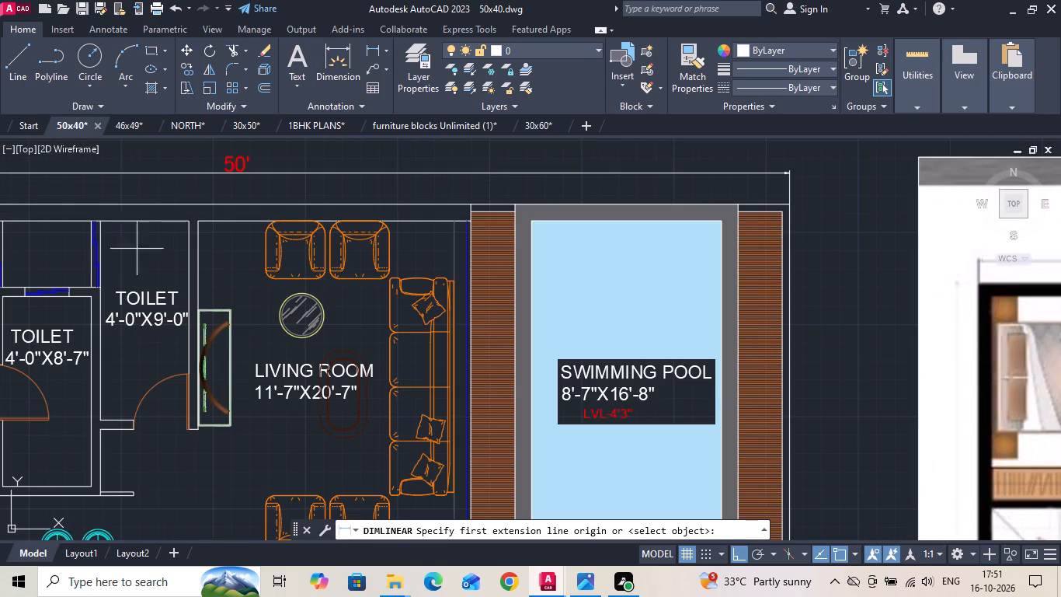
pyautogui.scroll(2, 103, 271)
pyautogui.click(97, 277)
pyautogui.scroll(-1, 96, 280)
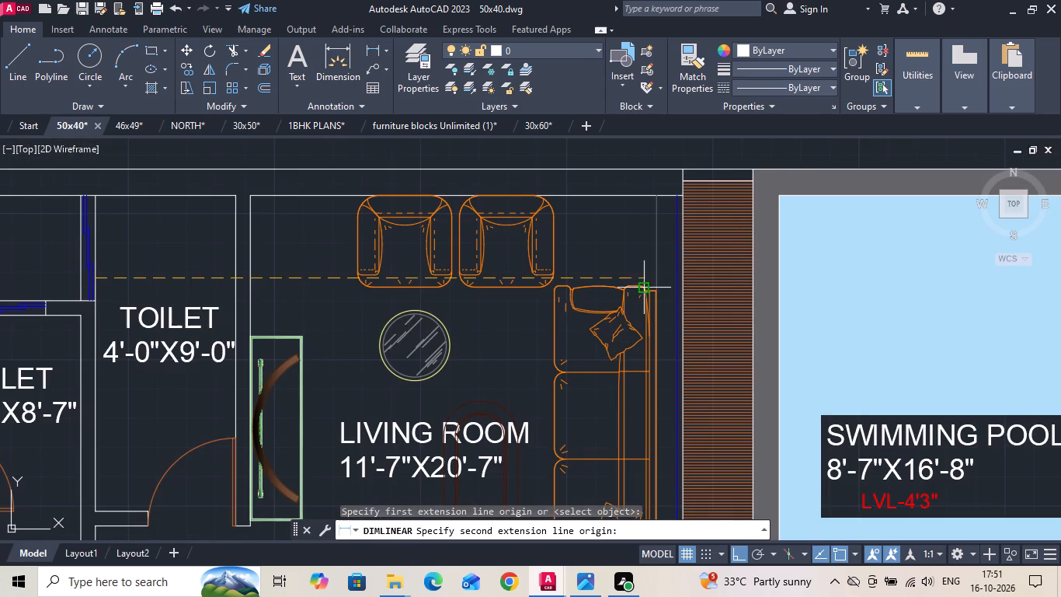
pyautogui.click(657, 275)
pyautogui.press('Escape')
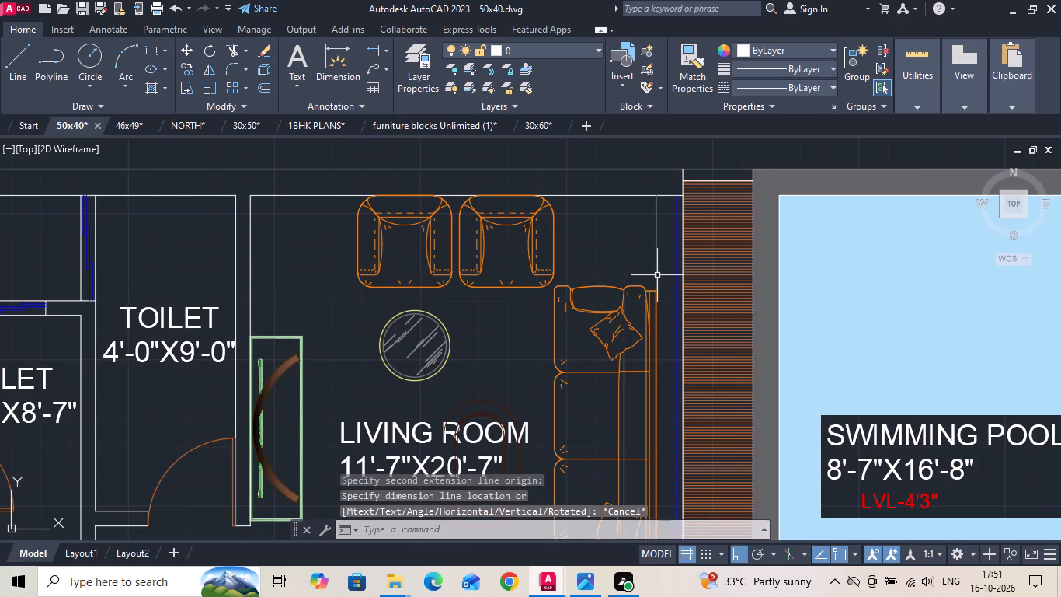
pyautogui.scroll(-1, 657, 275)
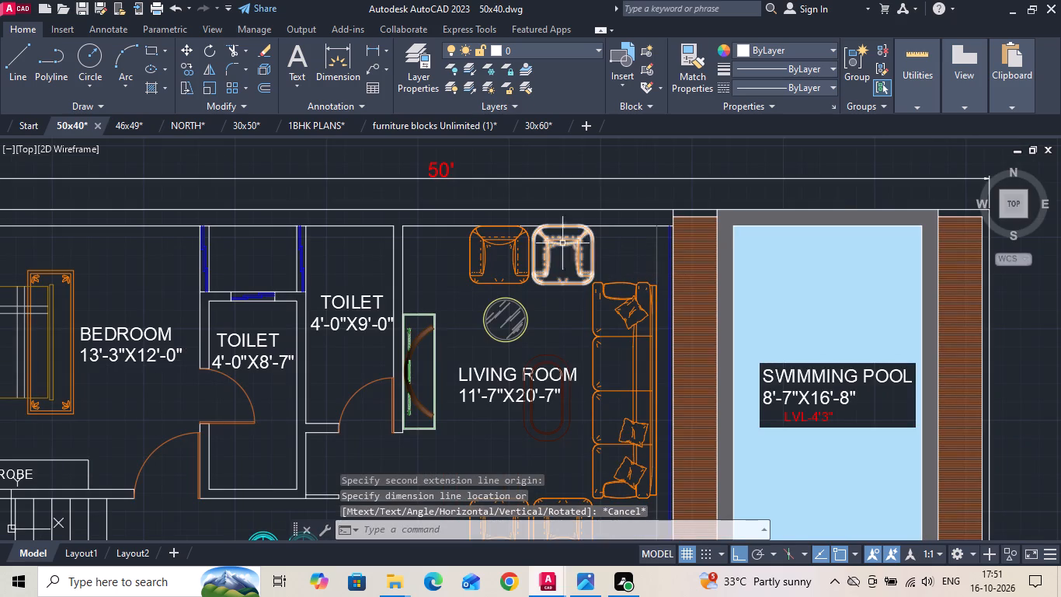
pyautogui.scroll(-5, 391, 281)
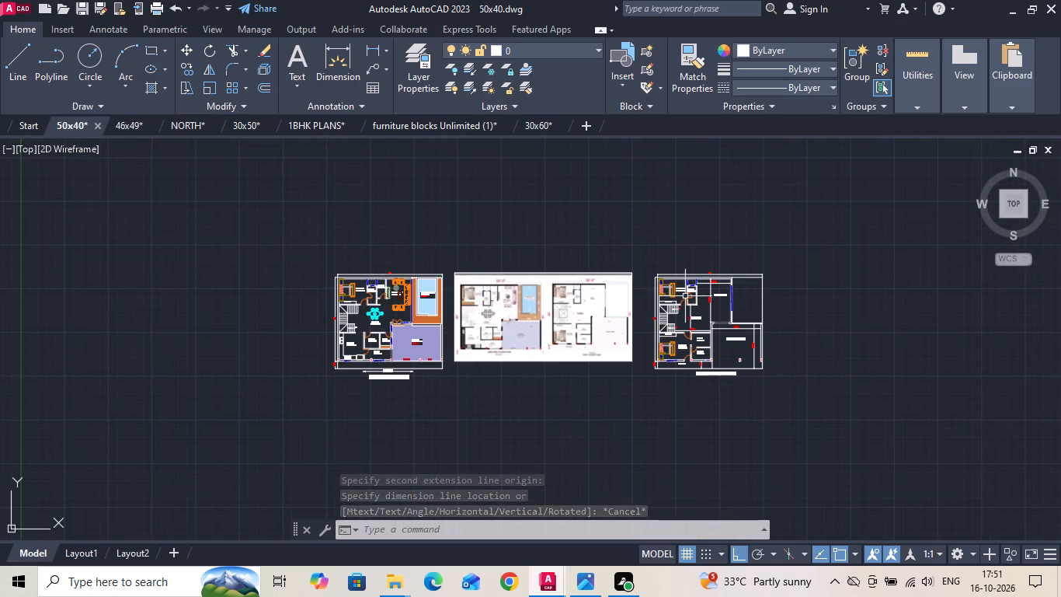
# On the first floor plan, add linear dimensions for the inner width and depth of the small shaft above the bedroom toilet.
pyautogui.scroll(3, 740, 298)
pyautogui.scroll(-1, 742, 298)
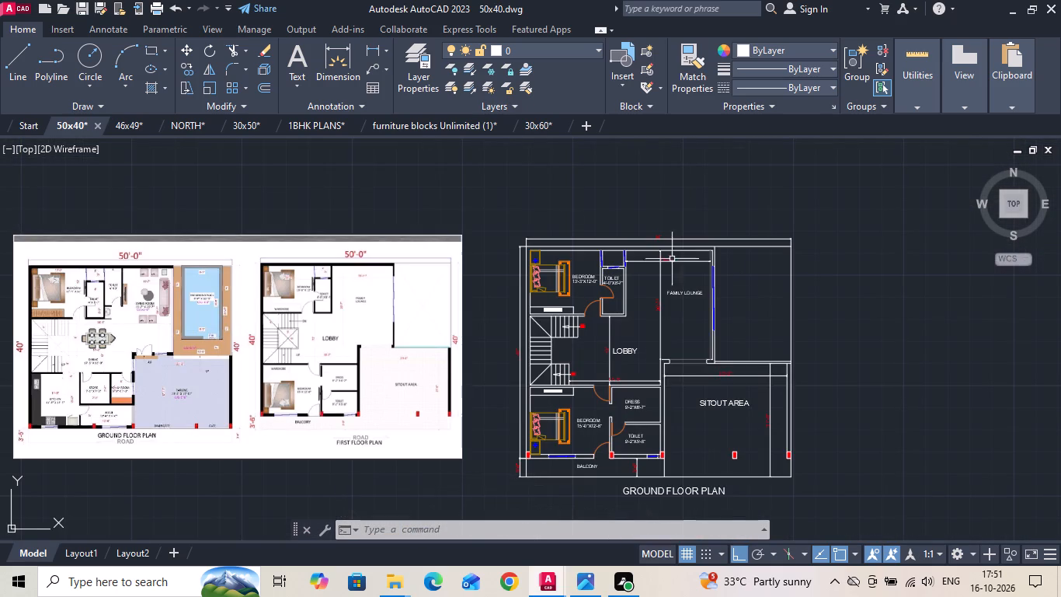
pyautogui.click(367, 51)
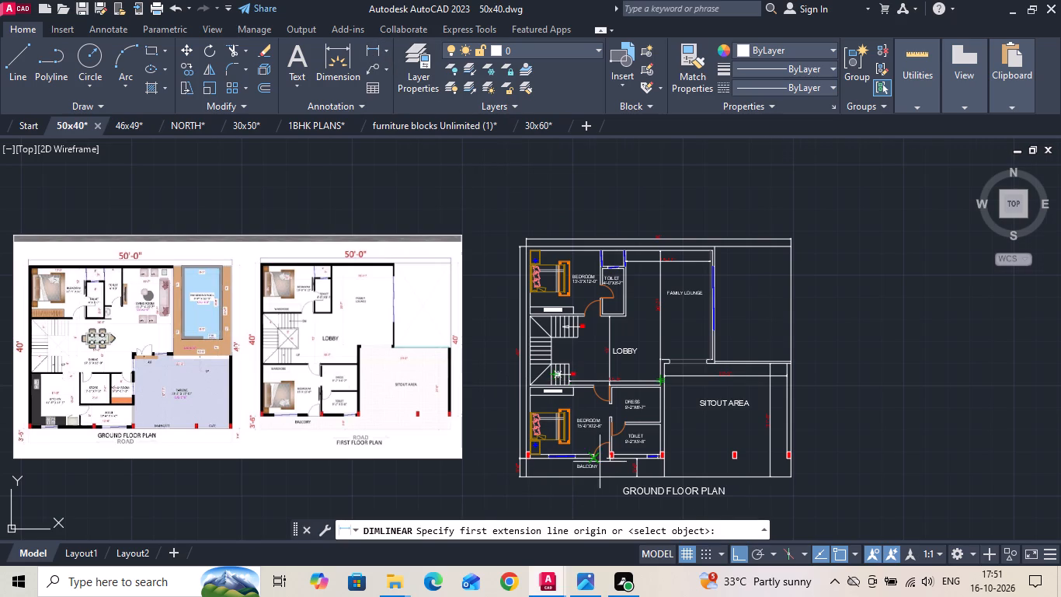
pyautogui.scroll(1, 600, 462)
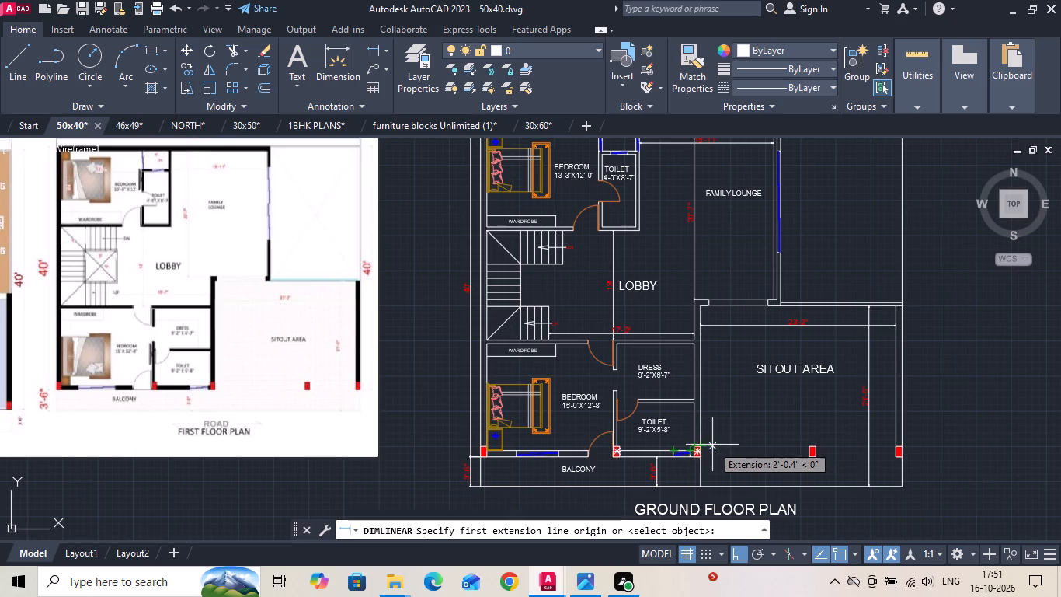
pyautogui.moveTo(686, 326); pyautogui.dragTo(680, 477, button='middle')
pyautogui.scroll(4, 593, 298)
pyautogui.click(567, 272)
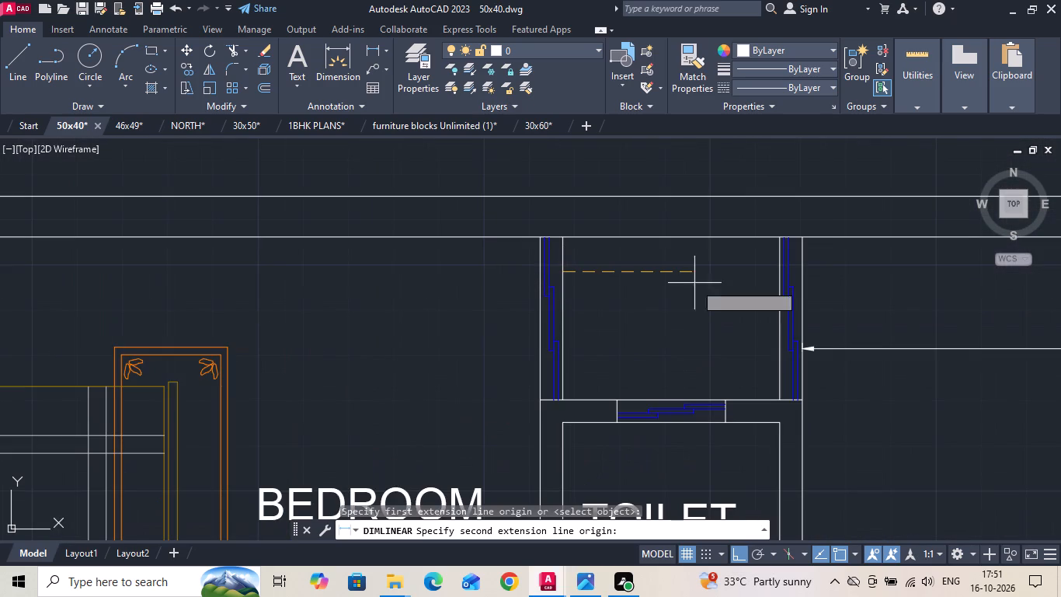
pyautogui.click(778, 275)
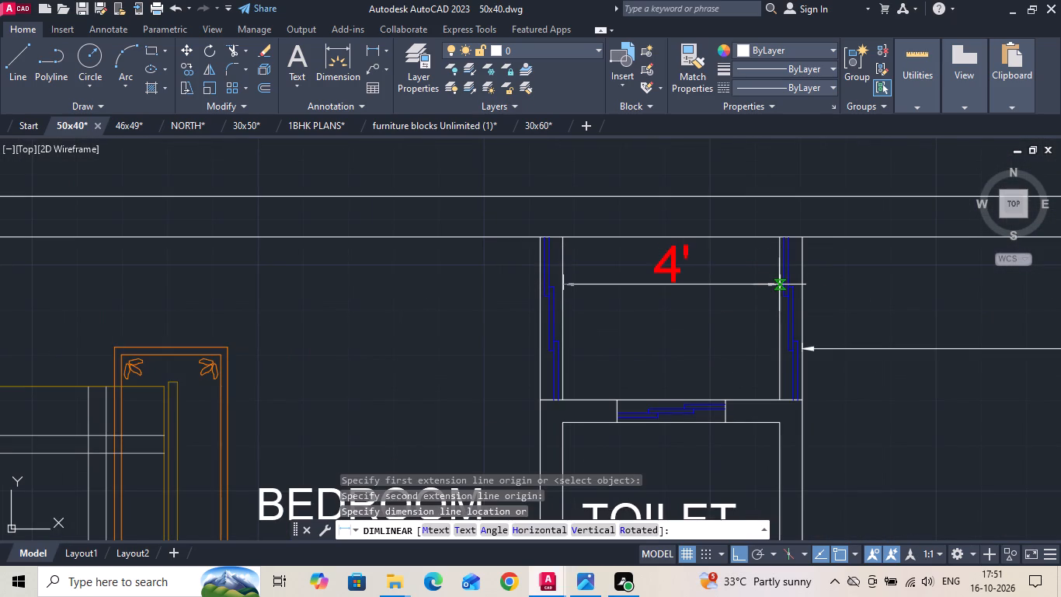
pyautogui.click(779, 285)
pyautogui.press('space')
pyautogui.click(743, 239)
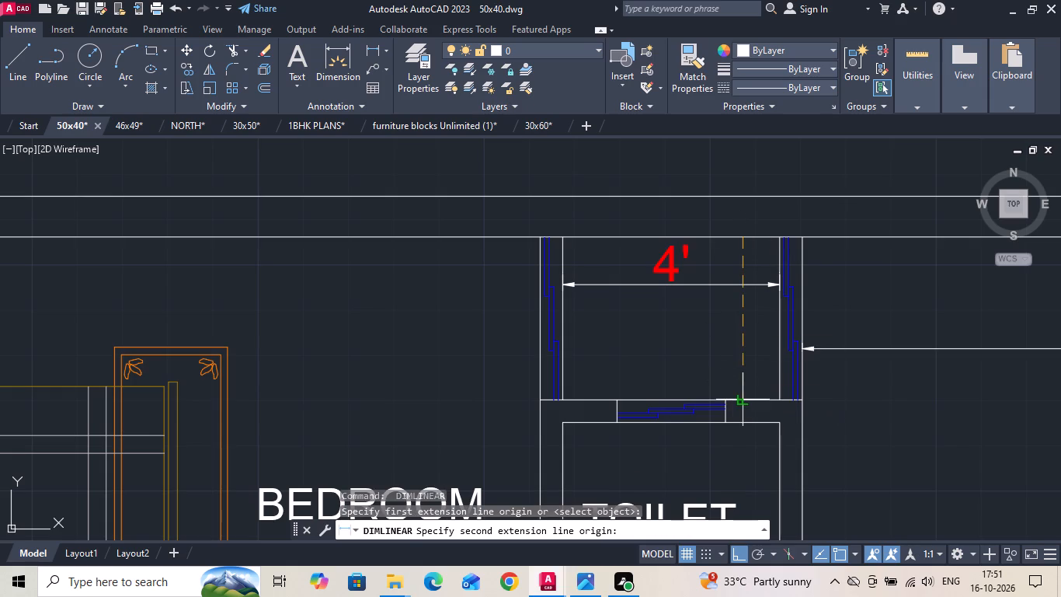
pyautogui.click(740, 400)
pyautogui.click(750, 386)
# On the ground floor plan, add linear dimensions for the inner width and depth of the shaft above the bedroom's toilet.
pyautogui.scroll(-3, 766, 300)
pyautogui.moveTo(415, 326); pyautogui.dragTo(635, 314, button='middle')
pyautogui.scroll(-1, 705, 305)
pyautogui.moveTo(67, 316); pyautogui.dragTo(348, 311, button='middle')
pyautogui.scroll(-2, 611, 333)
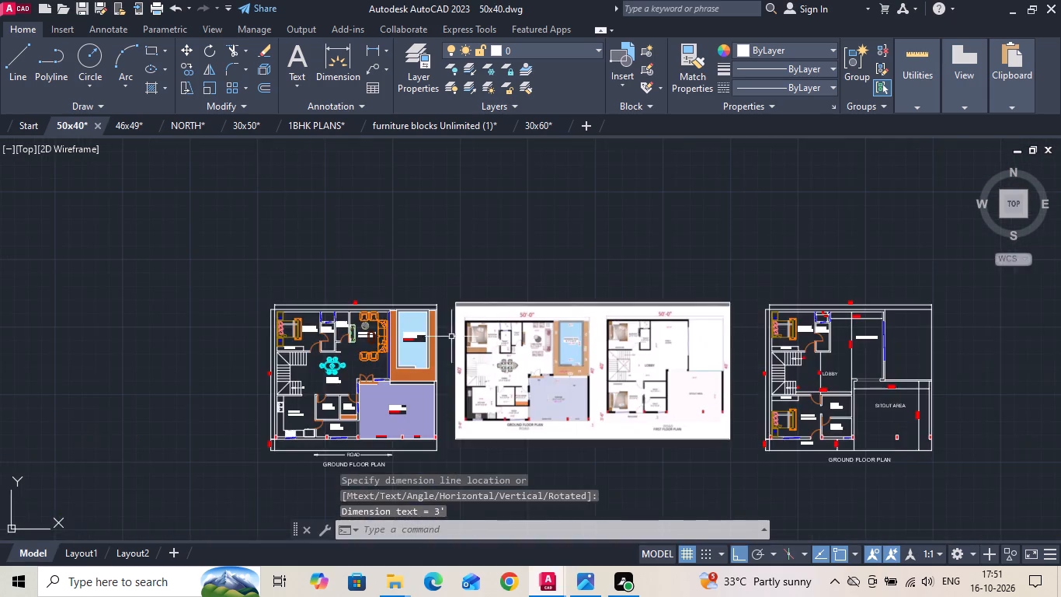
pyautogui.scroll(3, 425, 336)
pyautogui.scroll(2, 85, 255)
pyautogui.moveTo(54, 255); pyautogui.dragTo(604, 259, button='middle')
pyautogui.press('space')
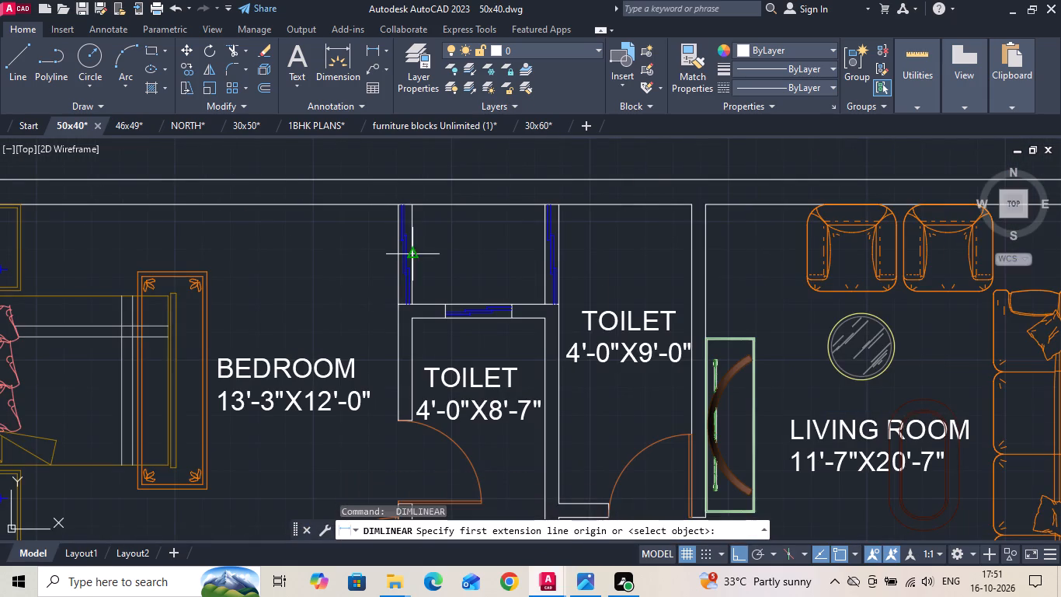
pyautogui.click(416, 259)
pyautogui.click(544, 251)
pyautogui.click(545, 249)
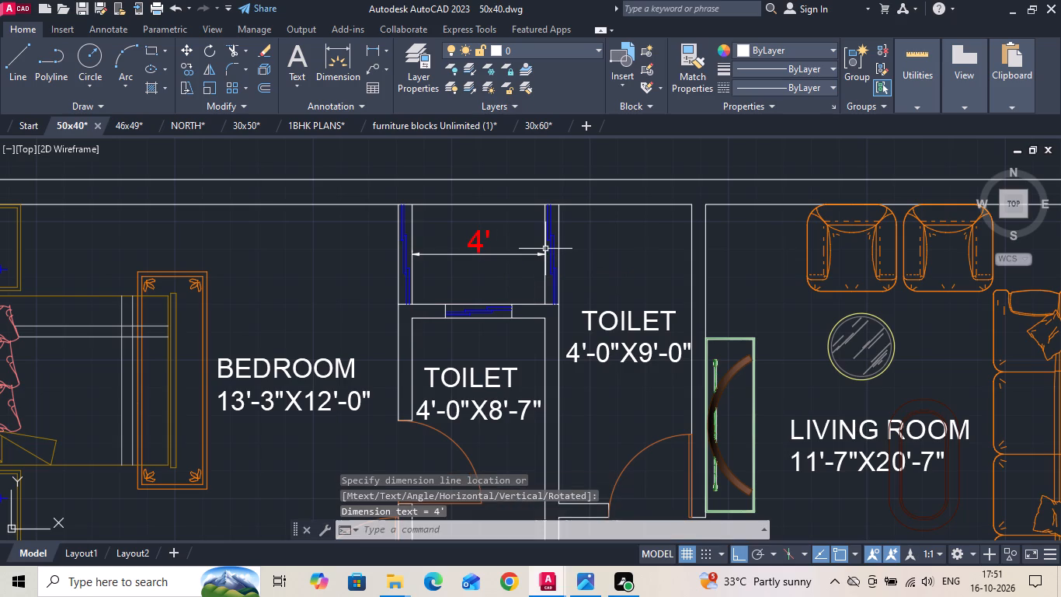
pyautogui.press('space')
pyautogui.click(529, 207)
pyautogui.click(531, 305)
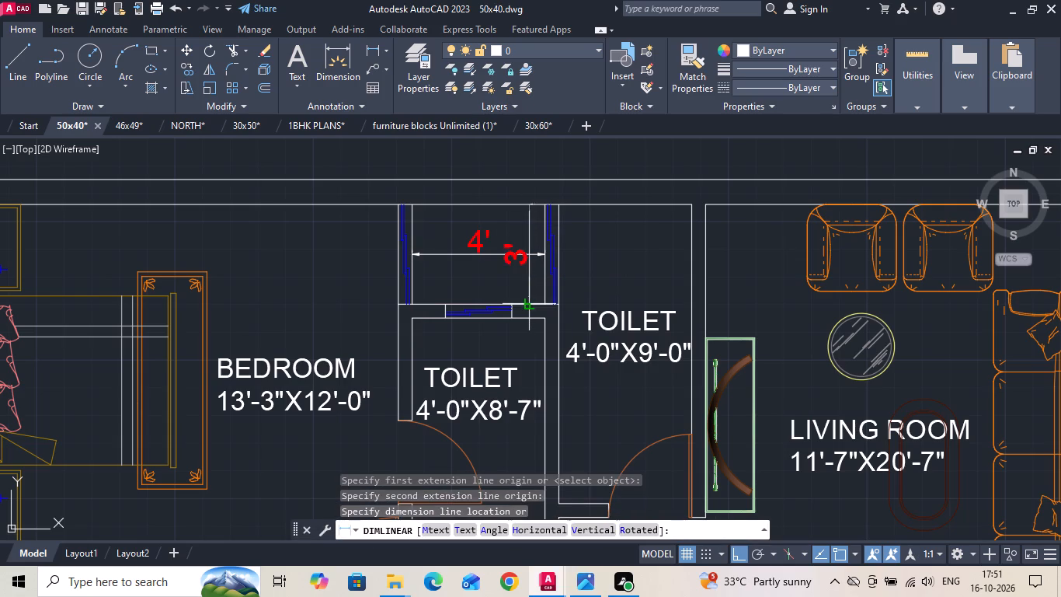
pyautogui.click(537, 292)
# Dimension the width of the ground floor staircase's upper flight, placing the dimension just beyond its end tread.
pyautogui.scroll(-3, 504, 173)
pyautogui.scroll(2, 433, 365)
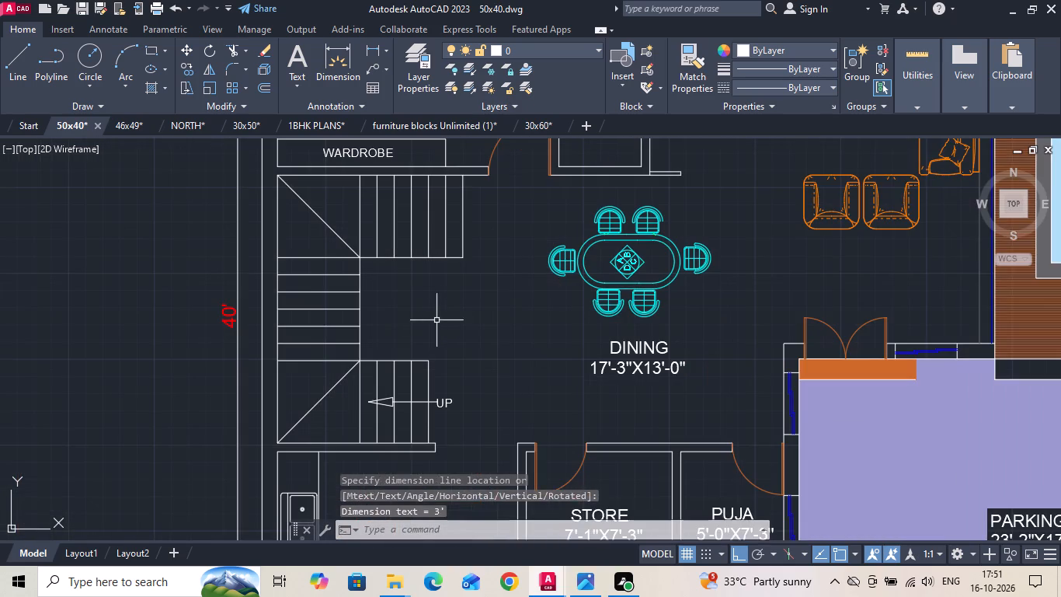
pyautogui.press('space')
pyautogui.click(460, 257)
pyautogui.moveTo(461, 233); pyautogui.dragTo(450, 315, button='middle')
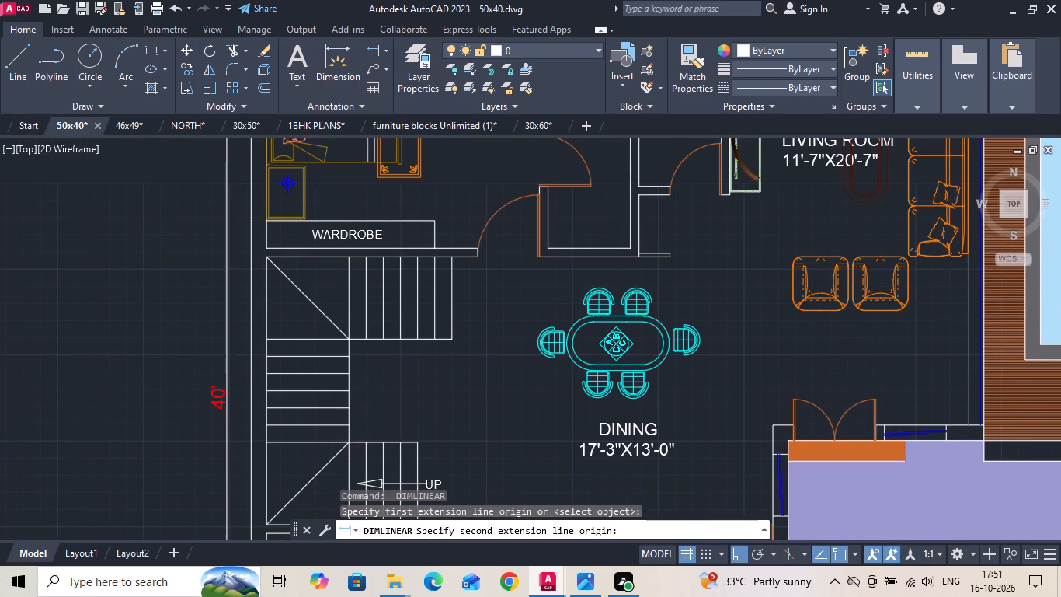
pyautogui.click(453, 257)
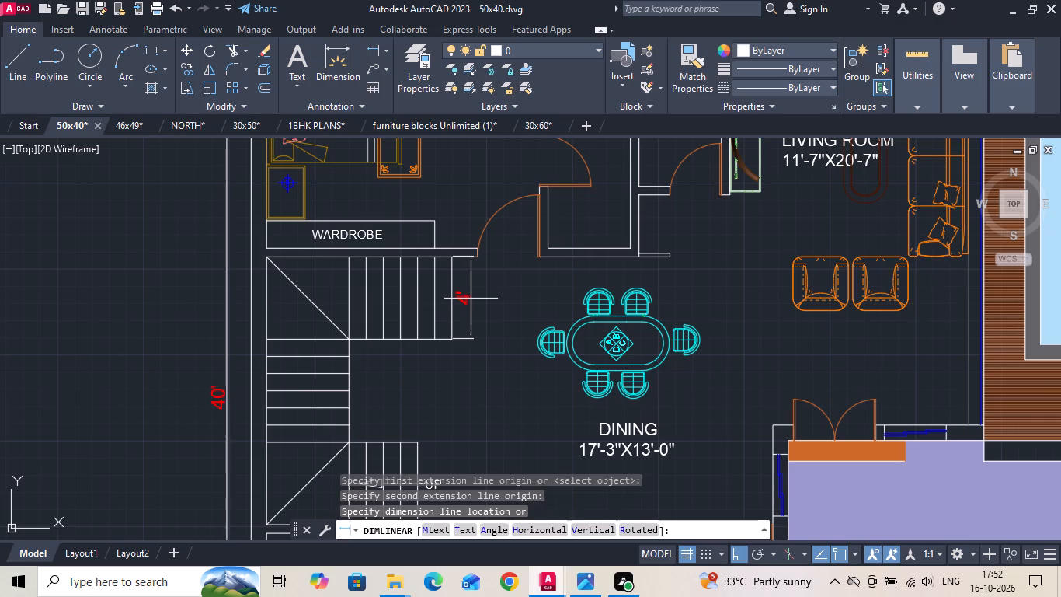
pyautogui.click(471, 298)
# Dimension the width of the staircase's middle flight along the outer wall, placing the dimension line within the lowest treads.
pyautogui.moveTo(454, 344); pyautogui.dragTo(455, 264, button='middle')
pyautogui.scroll(1, 453, 276)
pyautogui.scroll(-2, 434, 267)
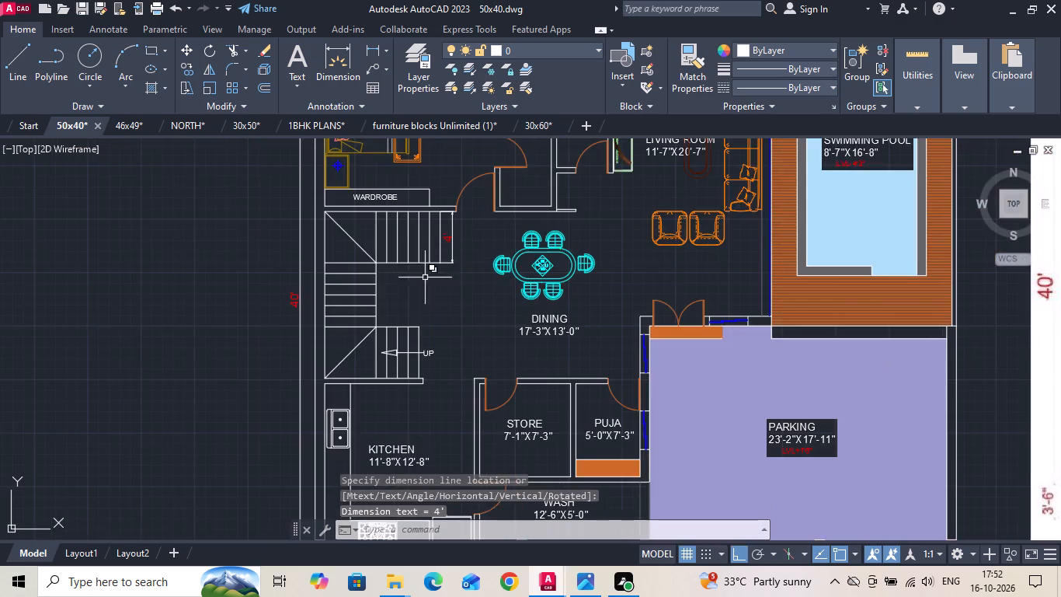
pyautogui.press('space')
pyautogui.scroll(2, 415, 340)
pyautogui.click(311, 265)
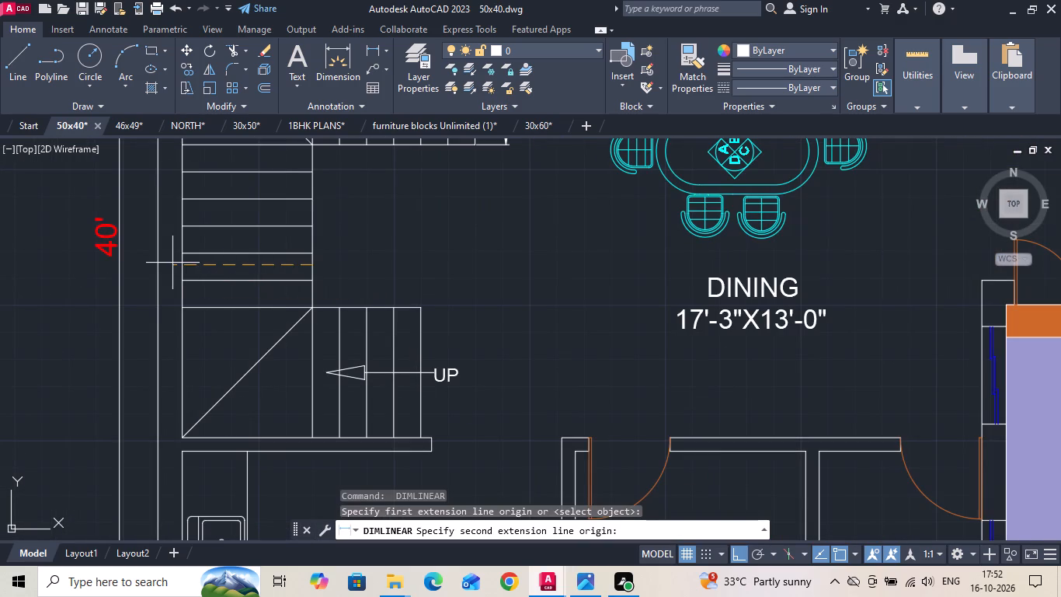
pyautogui.click(180, 264)
pyautogui.scroll(1, 263, 269)
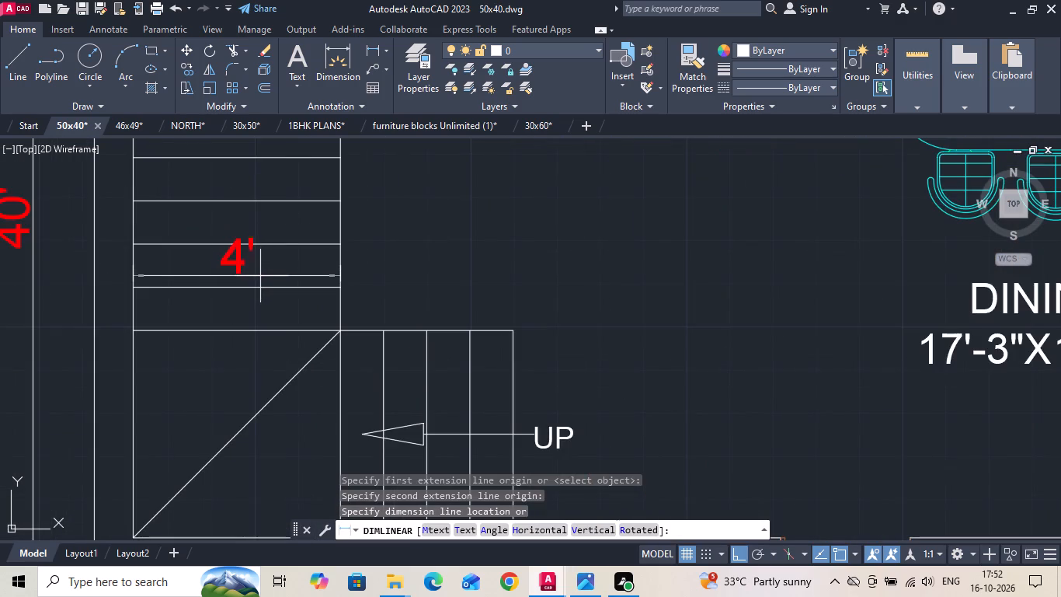
pyautogui.scroll(1, 260, 276)
pyautogui.click(256, 289)
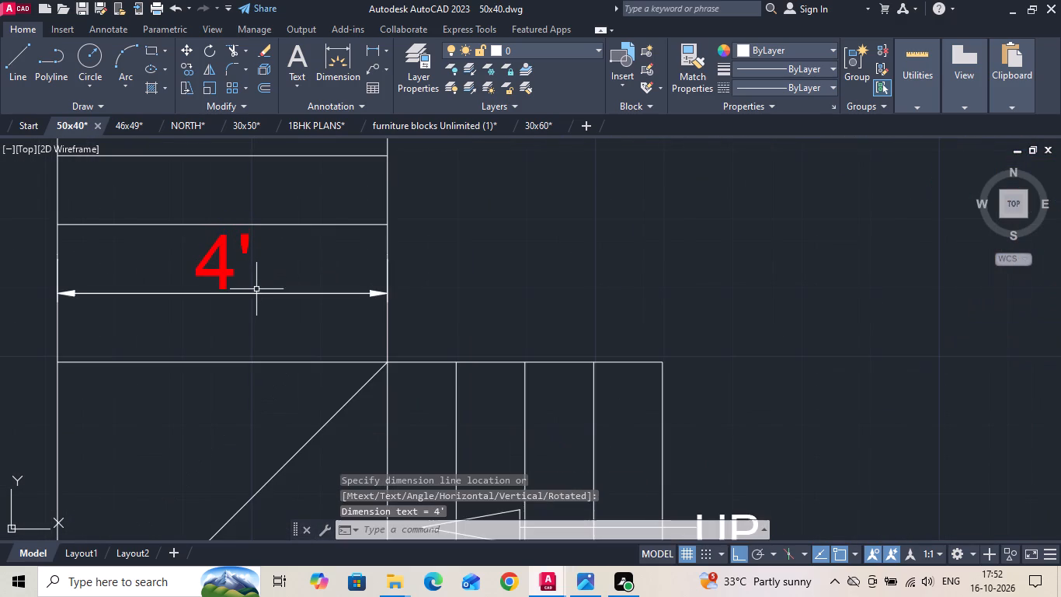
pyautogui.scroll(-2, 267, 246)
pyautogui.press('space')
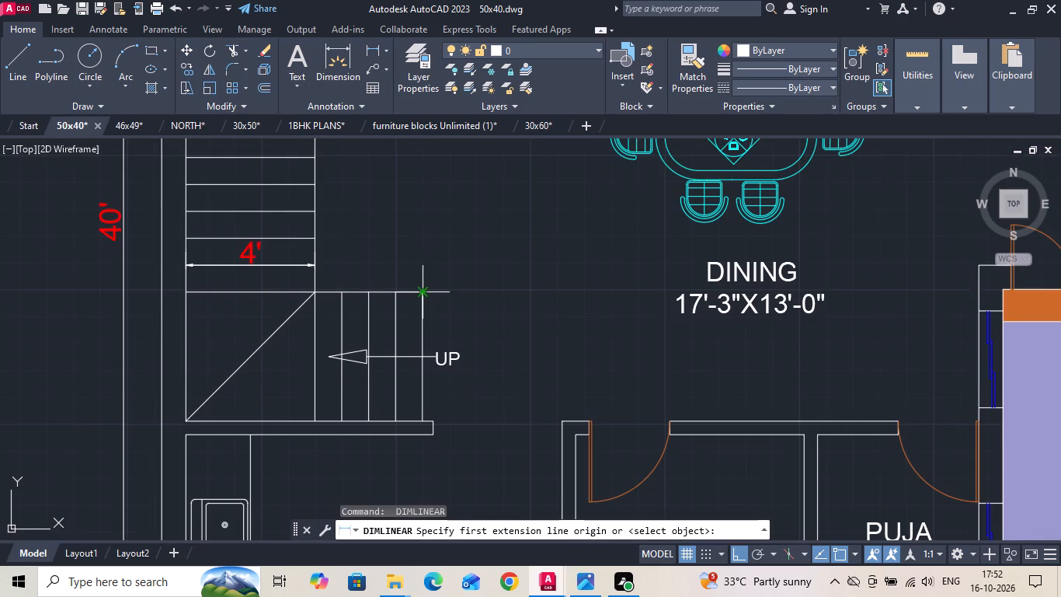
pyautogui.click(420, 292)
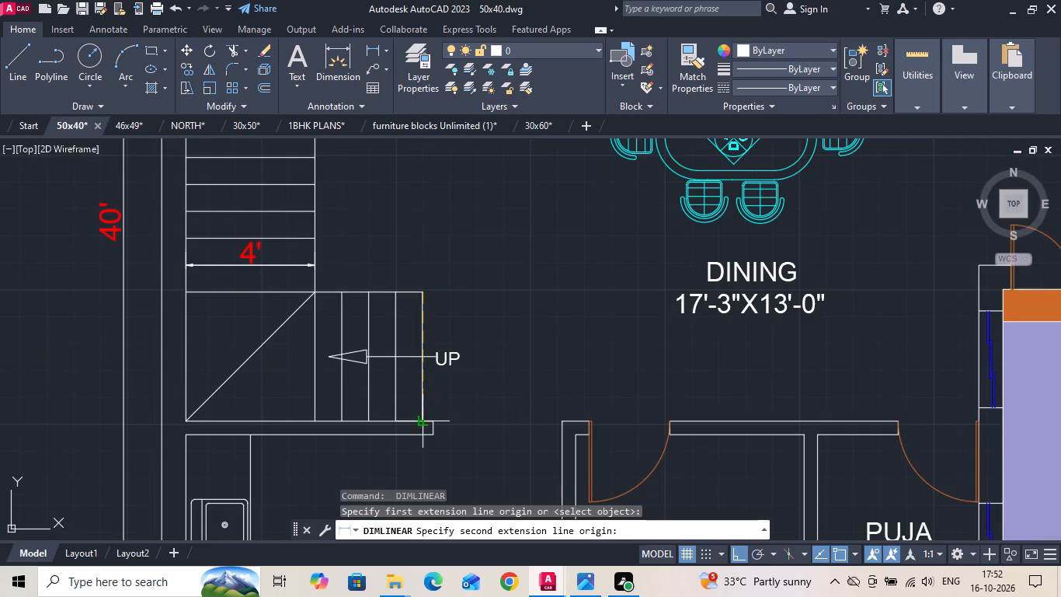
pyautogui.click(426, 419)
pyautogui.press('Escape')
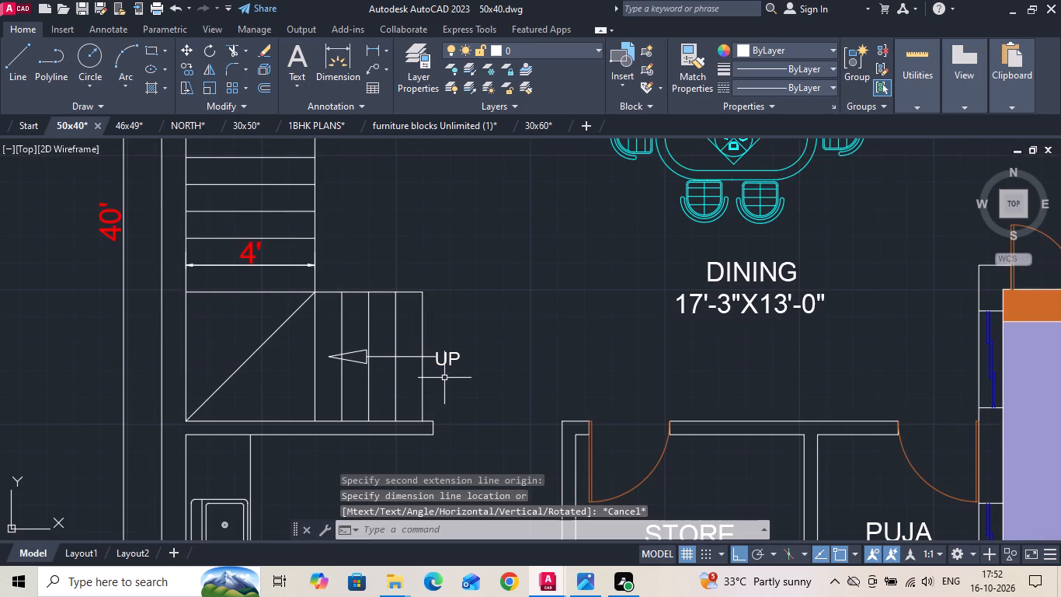
# Save the drawing.
pyautogui.hotkey('ctrl', 's')
# Delete the reference image between the two floor plans.
pyautogui.scroll(-4, 447, 361)
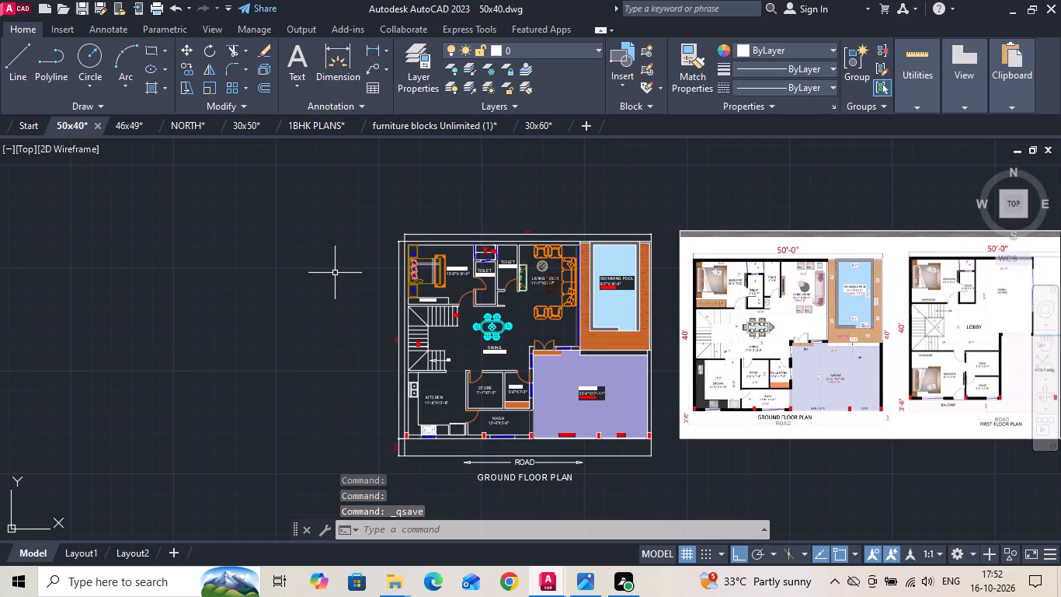
pyautogui.scroll(-2, 322, 269)
pyautogui.moveTo(514, 236); pyautogui.dragTo(506, 316)
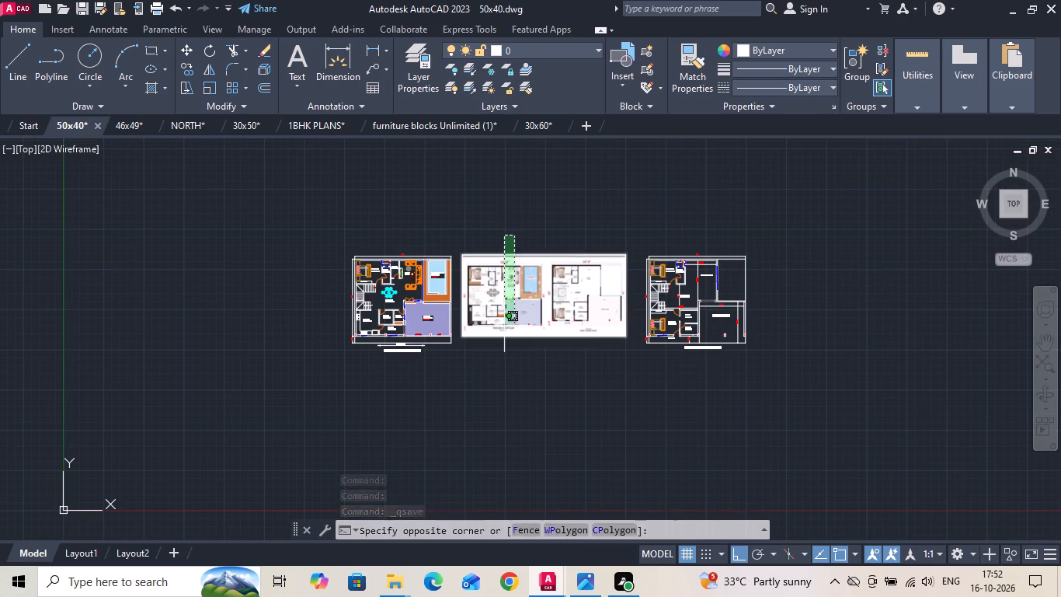
pyautogui.click(504, 326)
pyautogui.press('Delete')
# Move the whole first floor plan horizontally into the emptied space, leaving a small gap beside the ground floor plan.
pyautogui.moveTo(603, 365); pyautogui.dragTo(623, 347)
pyautogui.click(791, 229)
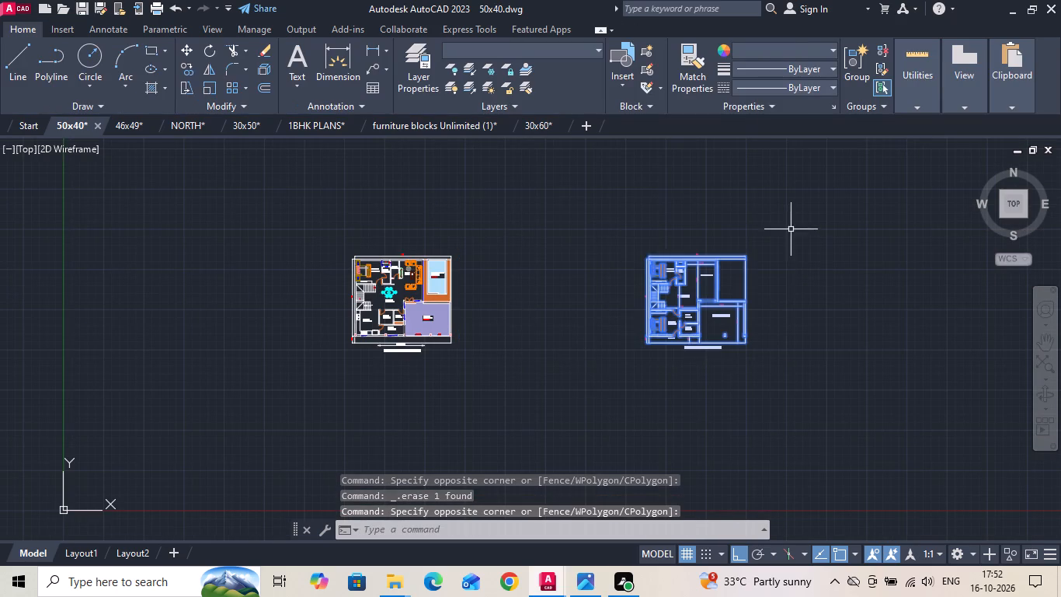
pyautogui.rightClick(791, 229)
pyautogui.click(812, 299)
pyautogui.moveTo(767, 420); pyautogui.dragTo(677, 433)
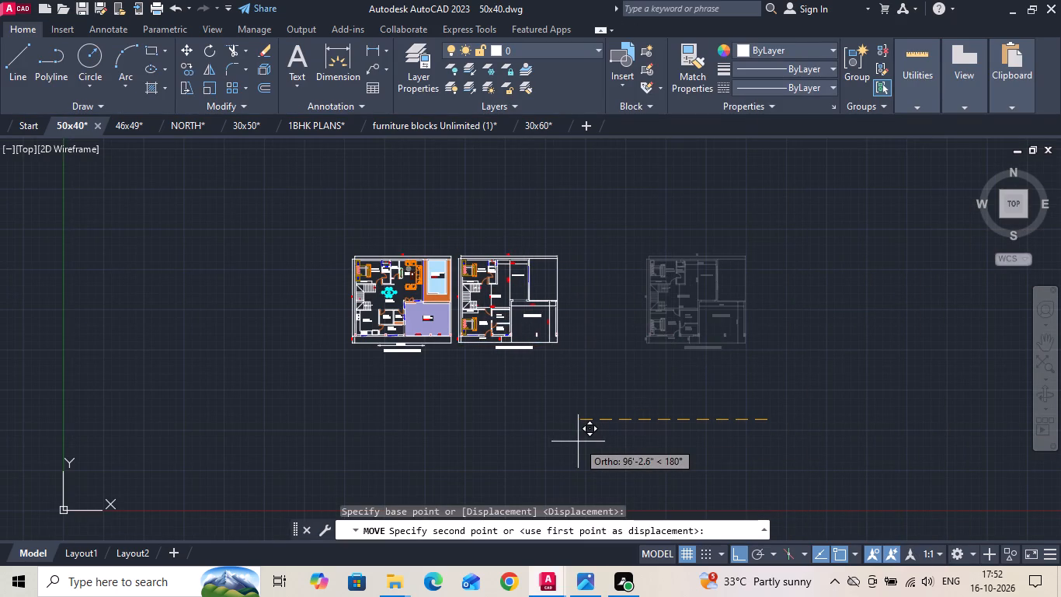
pyautogui.click(584, 442)
# Save the drawing with the two plans side by side.
pyautogui.scroll(3, 502, 350)
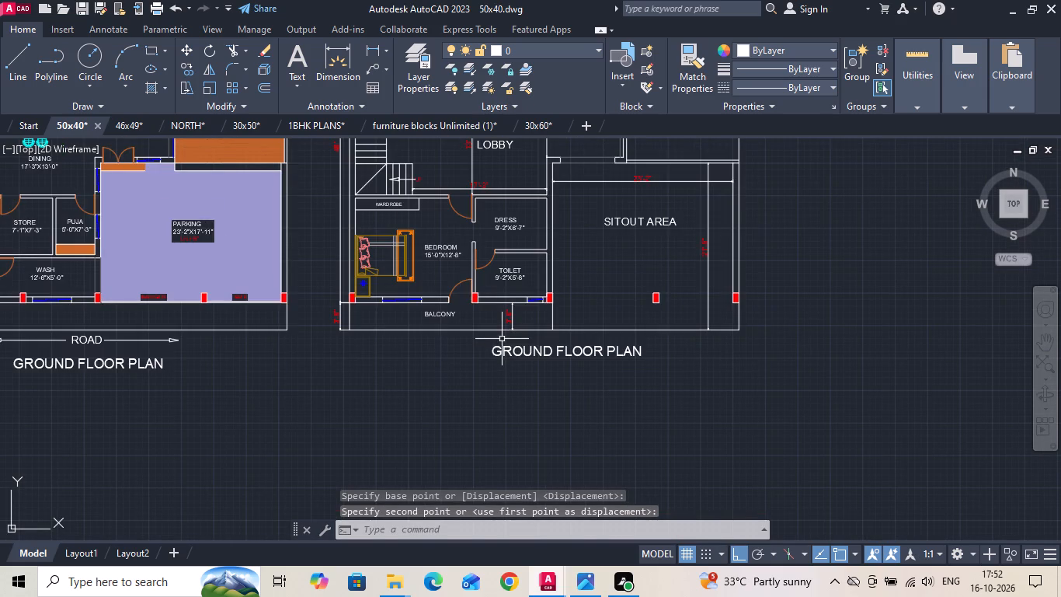
pyautogui.hotkey('ctrl', 's')
pyautogui.hotkey('ctrl', 's')
pyautogui.hotkey('ctrl', 's')
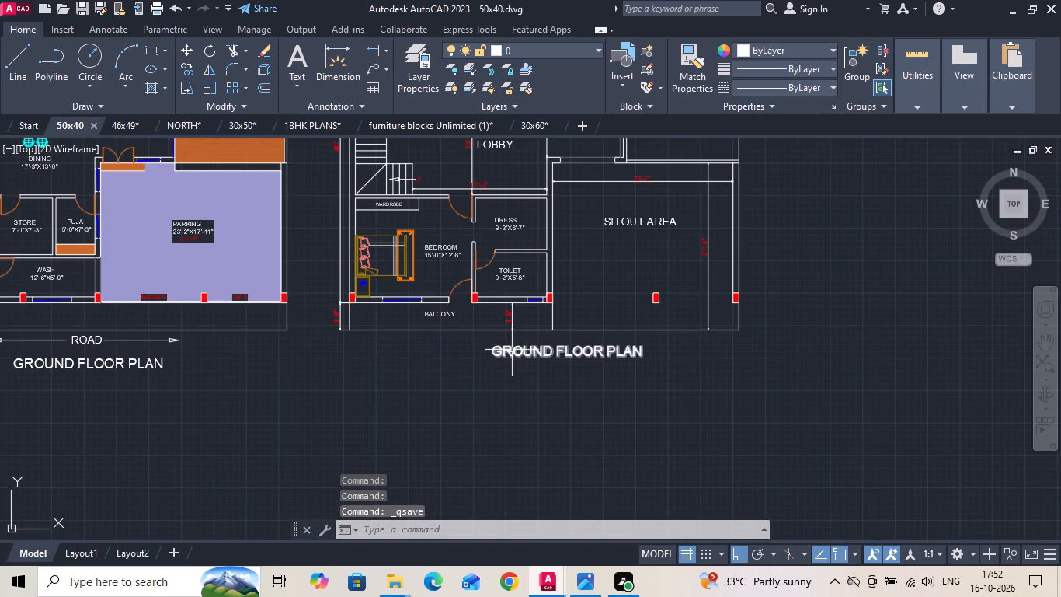
# Change the title under the first floor drawing to FIRST FLOOR PLAN.
pyautogui.doubleClick(512, 350)
pyautogui.moveTo(551, 358); pyautogui.dragTo(470, 358)
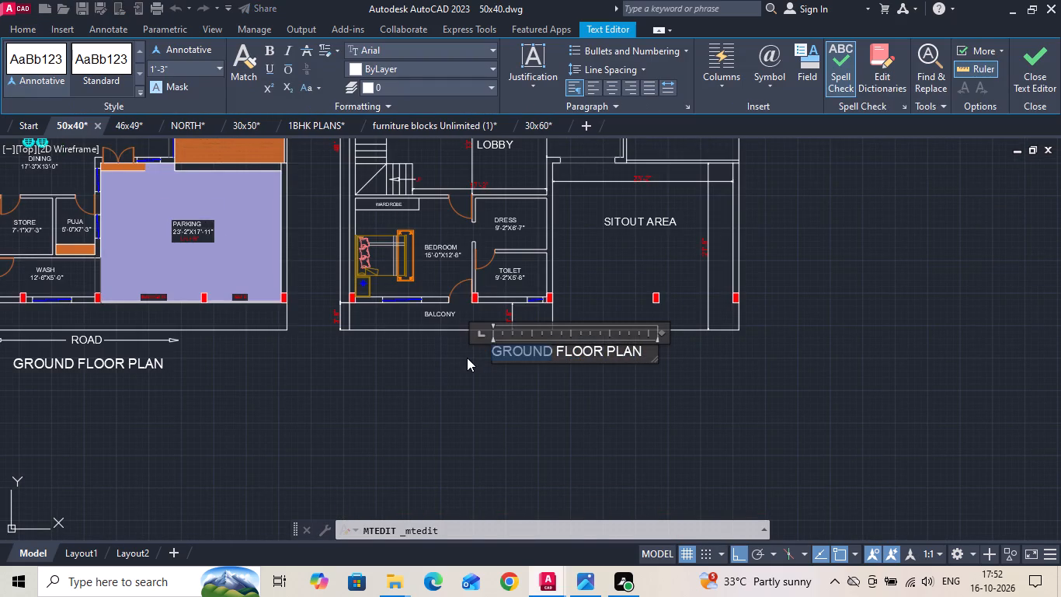
pyautogui.press('BackSpace')
pyautogui.write('FIRST')
pyautogui.click(518, 408)
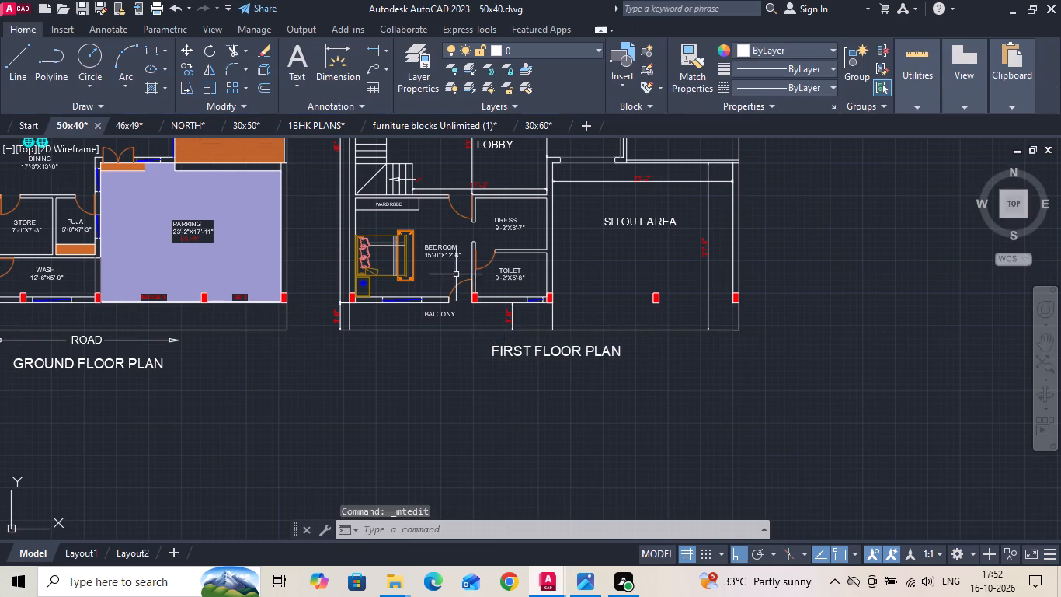
# Look over the retitled first floor plan and save the drawing.
pyautogui.moveTo(458, 278); pyautogui.dragTo(469, 342, button='middle')
pyautogui.scroll(2, 459, 279)
pyautogui.scroll(-1, 468, 395)
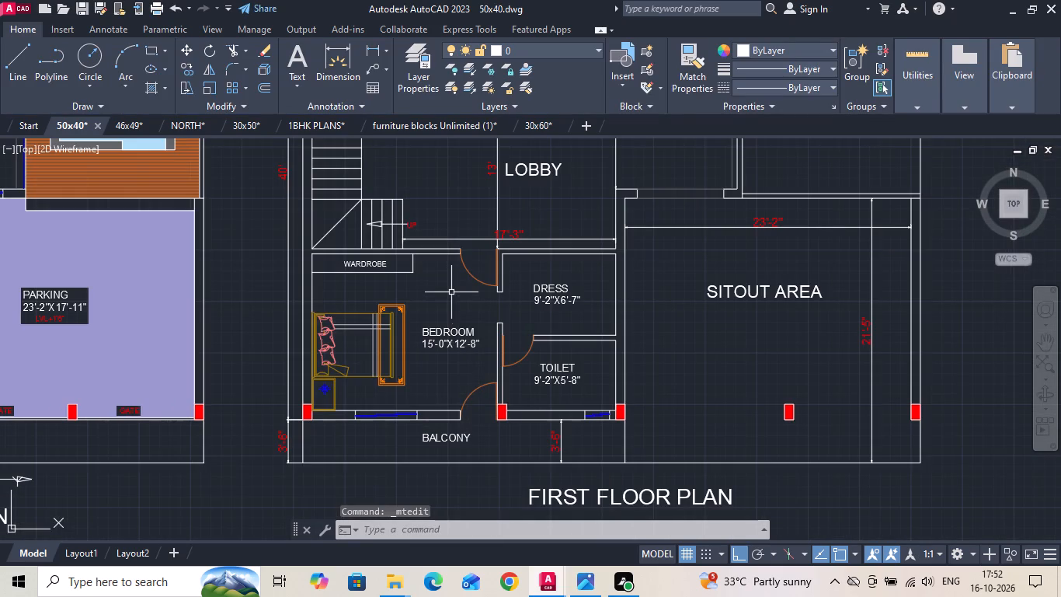
pyautogui.moveTo(455, 312); pyautogui.dragTo(458, 387, button='middle')
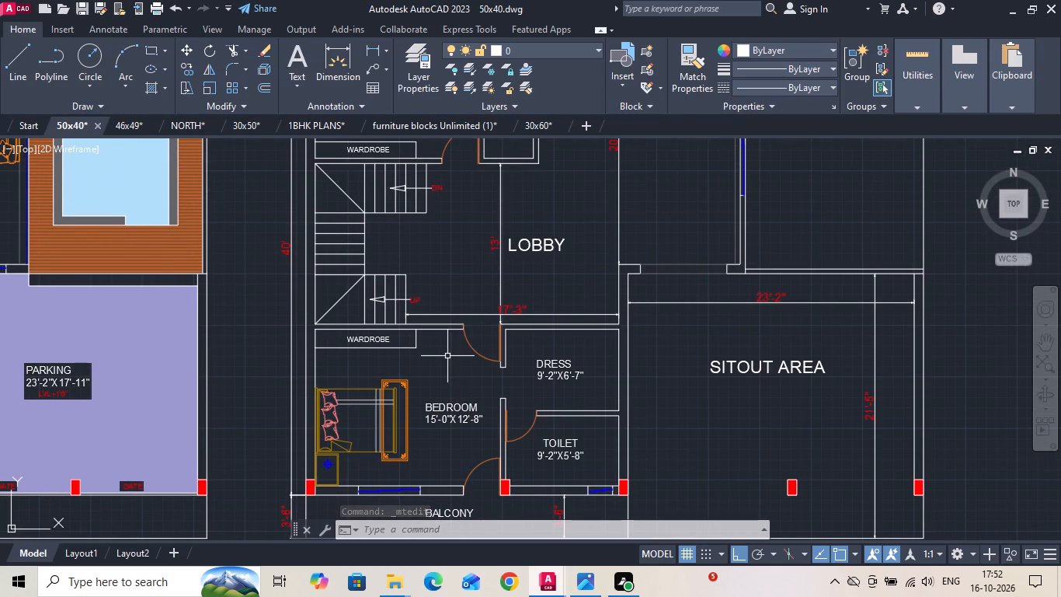
pyautogui.scroll(-1, 565, 383)
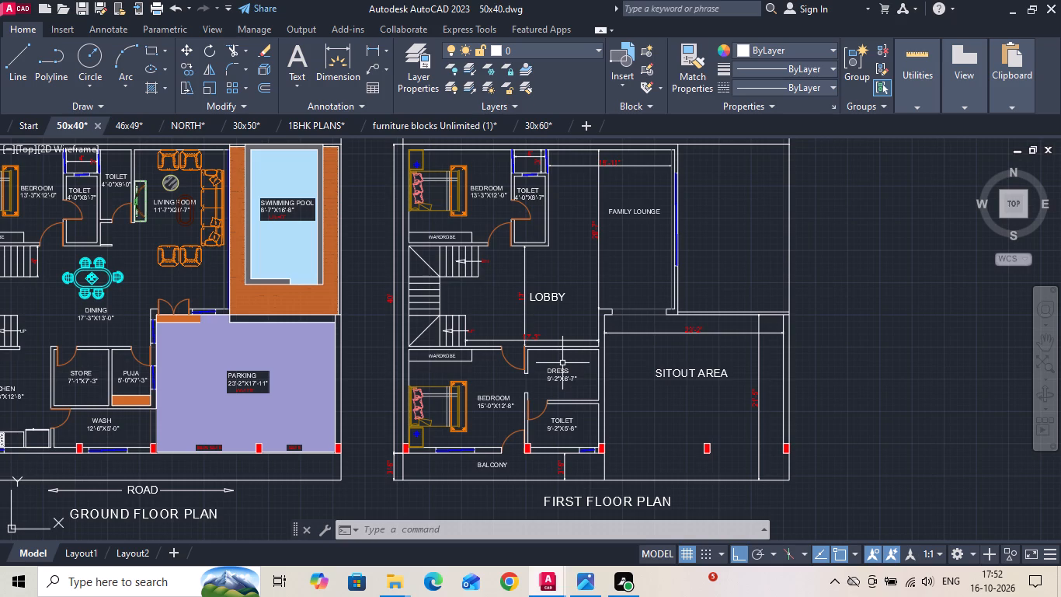
pyautogui.hotkey('ctrl', 's')
pyautogui.hotkey('ctrl', 's')
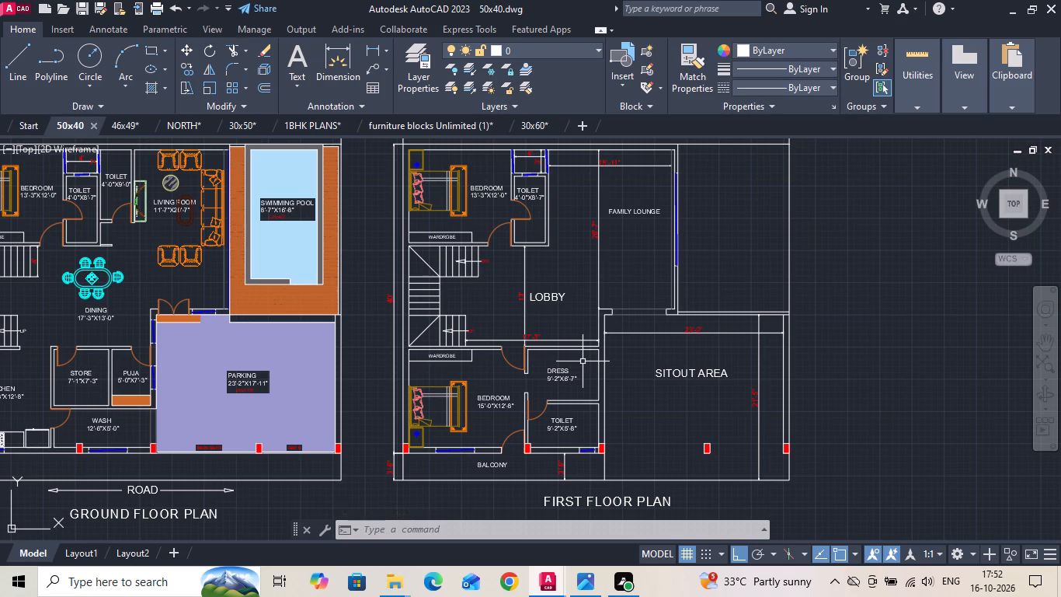
pyautogui.press('1')
pyautogui.press('Escape')
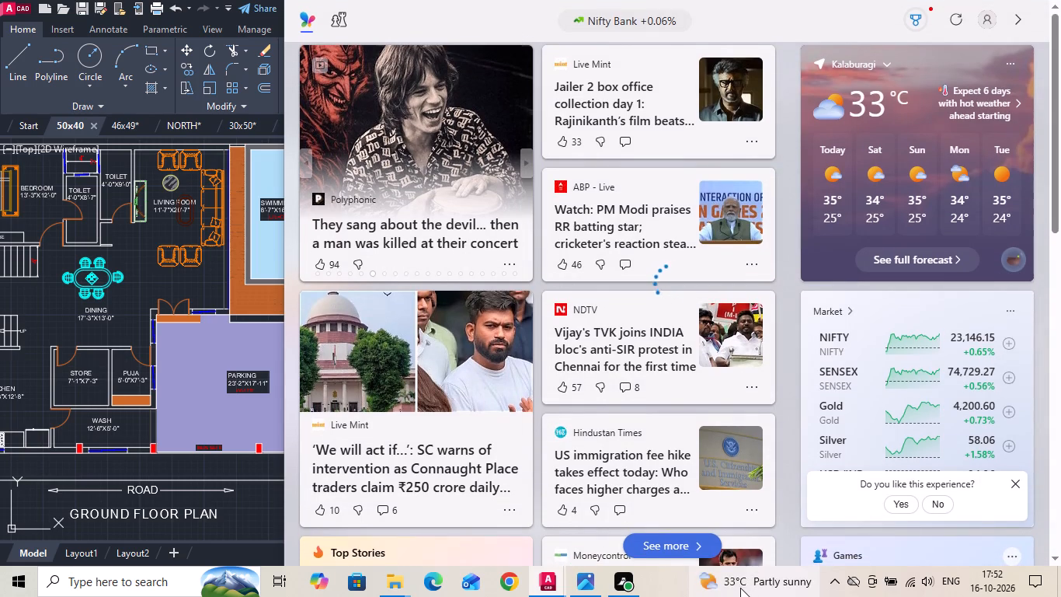
pyautogui.press('Escape')
pyautogui.hotkey('ctrl', 's')
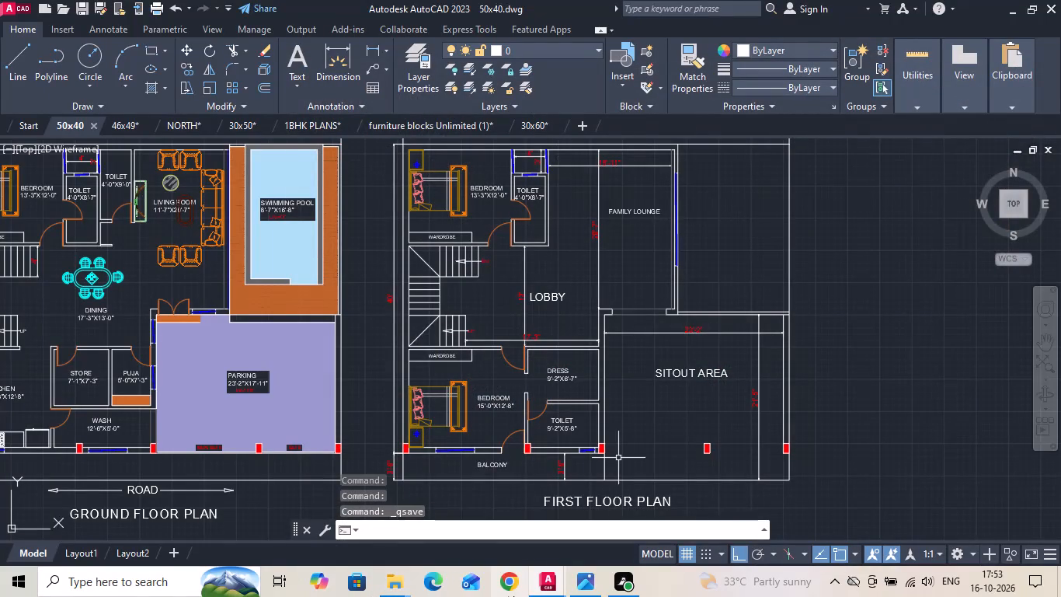
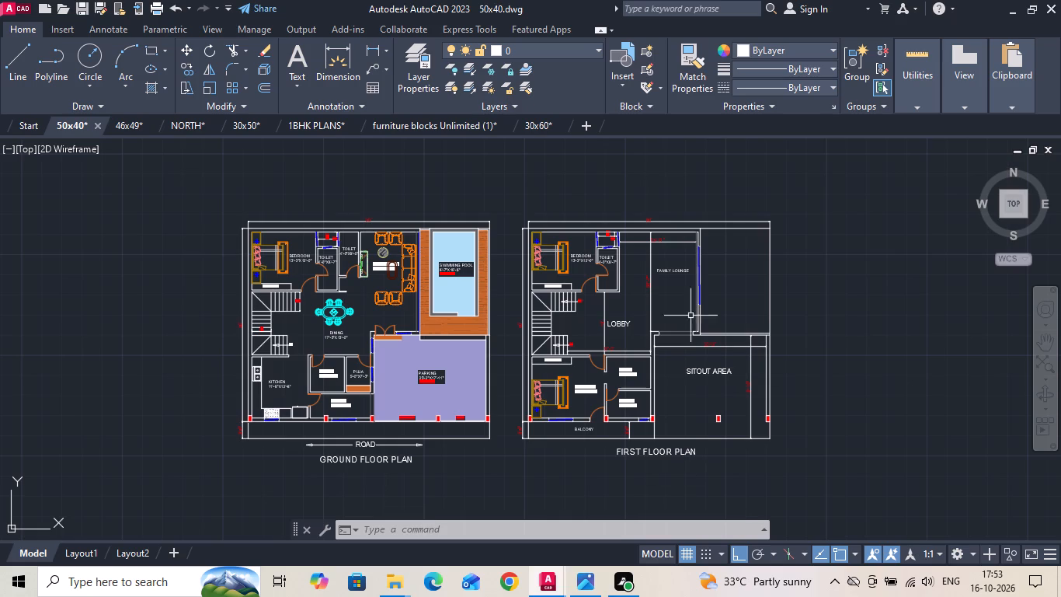
# Examine the ground and first floor plans in the 50x40 drawing and the plans in the 46x49 drawing.
pyautogui.scroll(2, 674, 261)
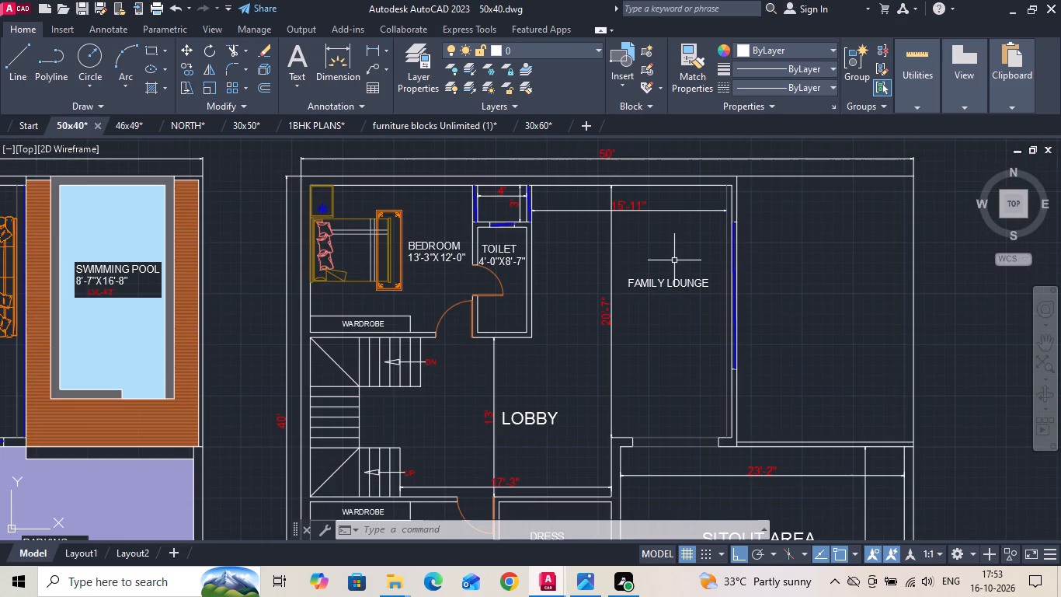
pyautogui.scroll(-2, 724, 282)
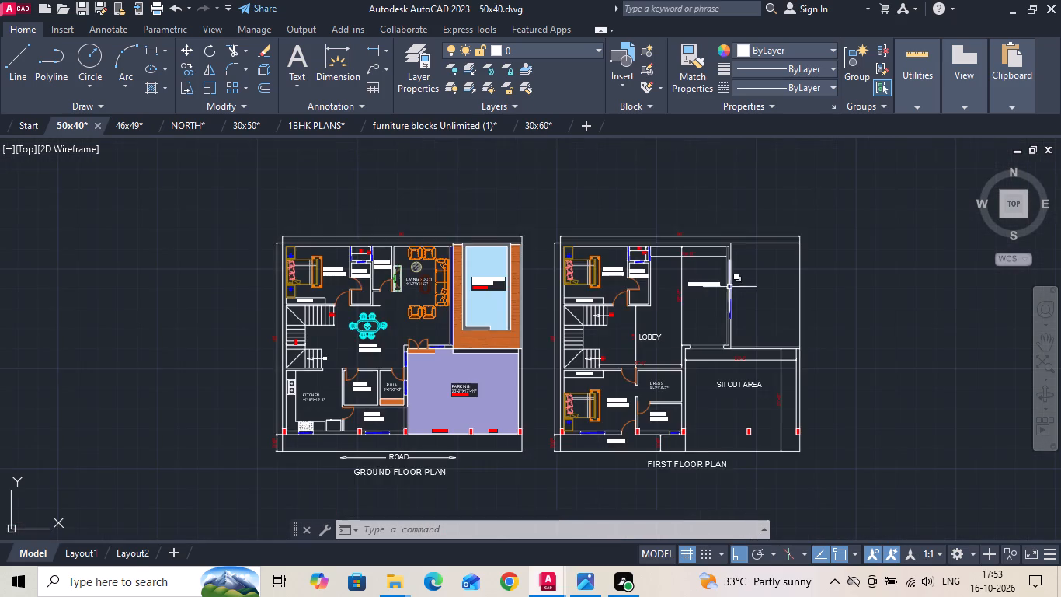
pyautogui.scroll(3, 430, 323)
pyautogui.scroll(1, 335, 281)
pyautogui.moveTo(342, 285); pyautogui.dragTo(461, 290, button='middle')
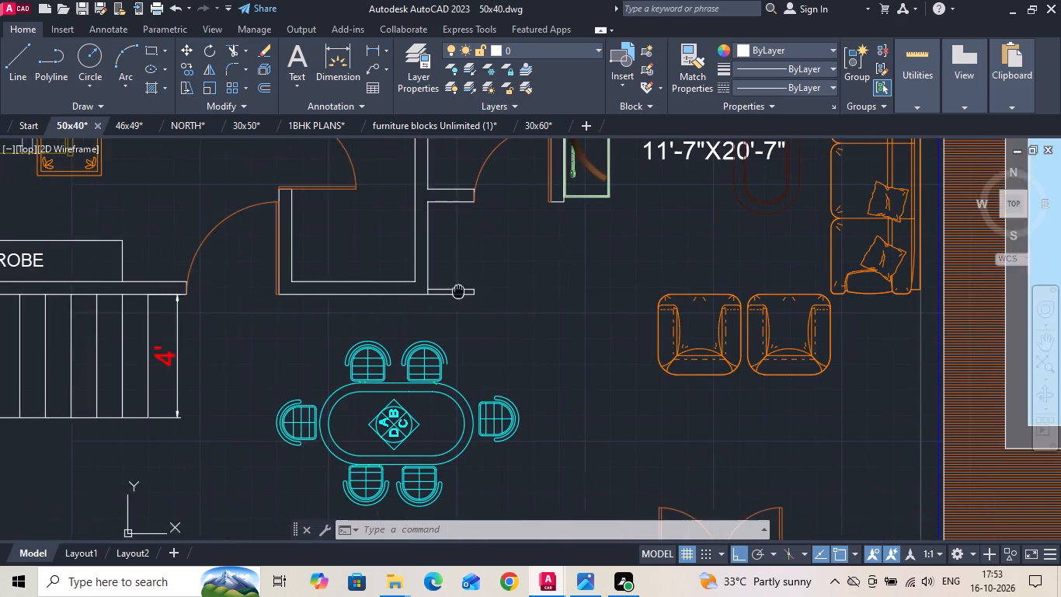
pyautogui.moveTo(461, 290); pyautogui.dragTo(462, 290, button='middle')
pyautogui.scroll(-2, 639, 295)
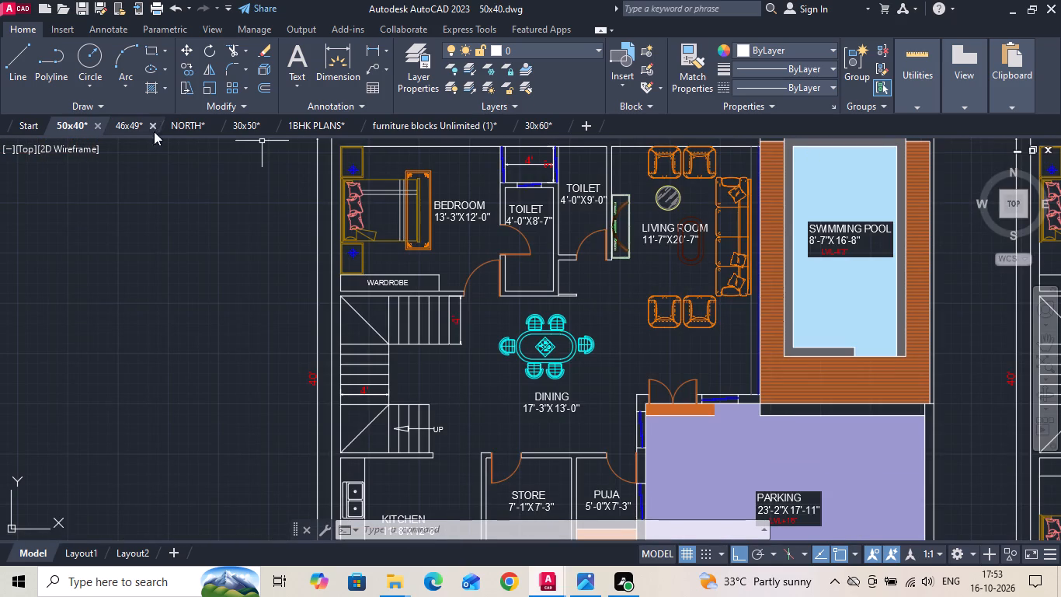
pyautogui.click(132, 128)
pyautogui.scroll(1, 281, 339)
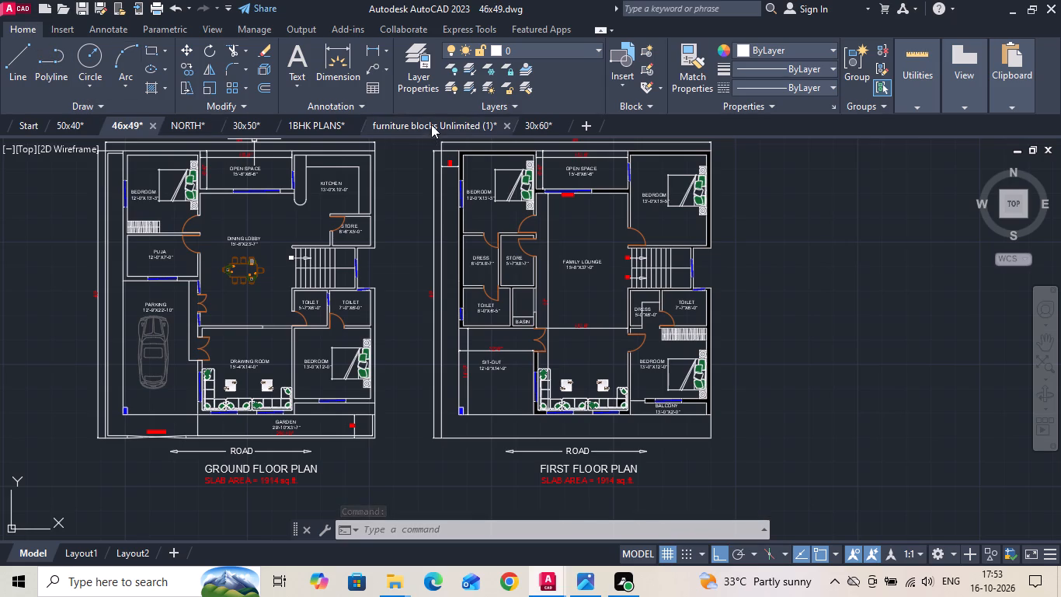
# Copy the washbasin block from the 7'-0"X5'-6" toilet in the 30x60 drawing.
pyautogui.click(559, 124)
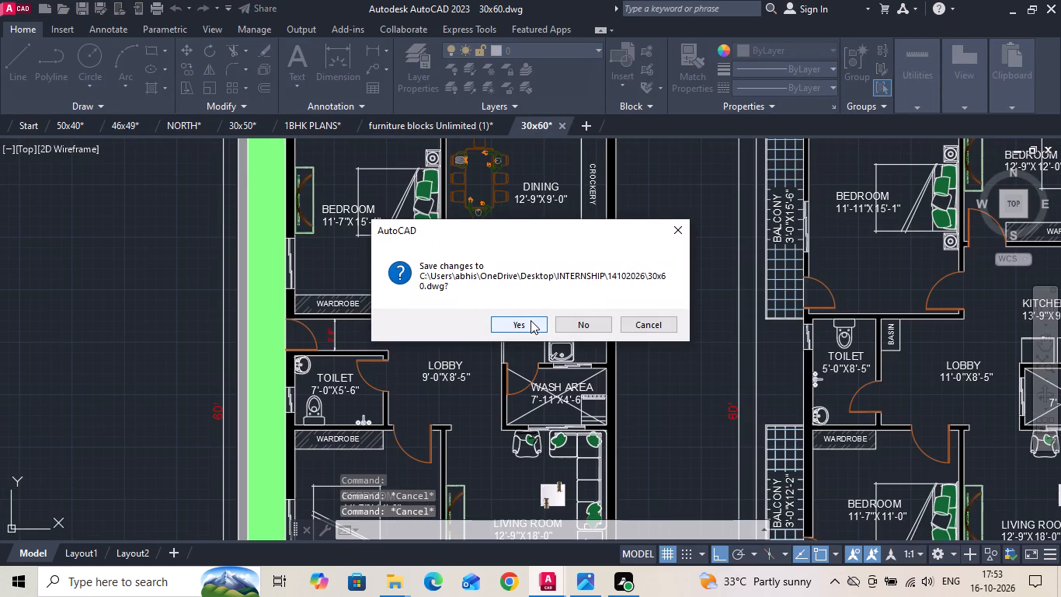
pyautogui.click(670, 222)
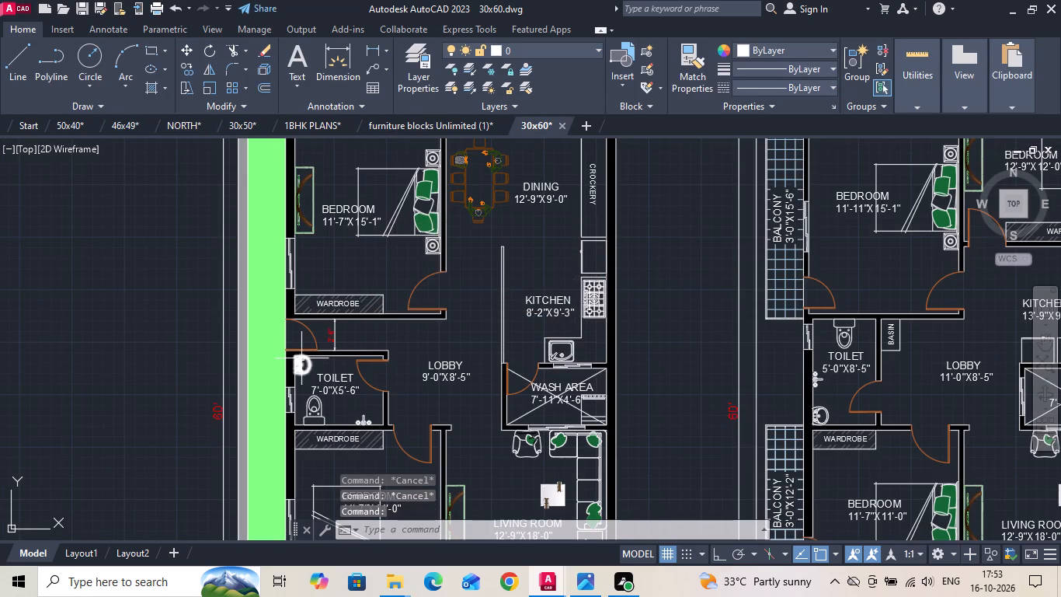
pyautogui.click(297, 366)
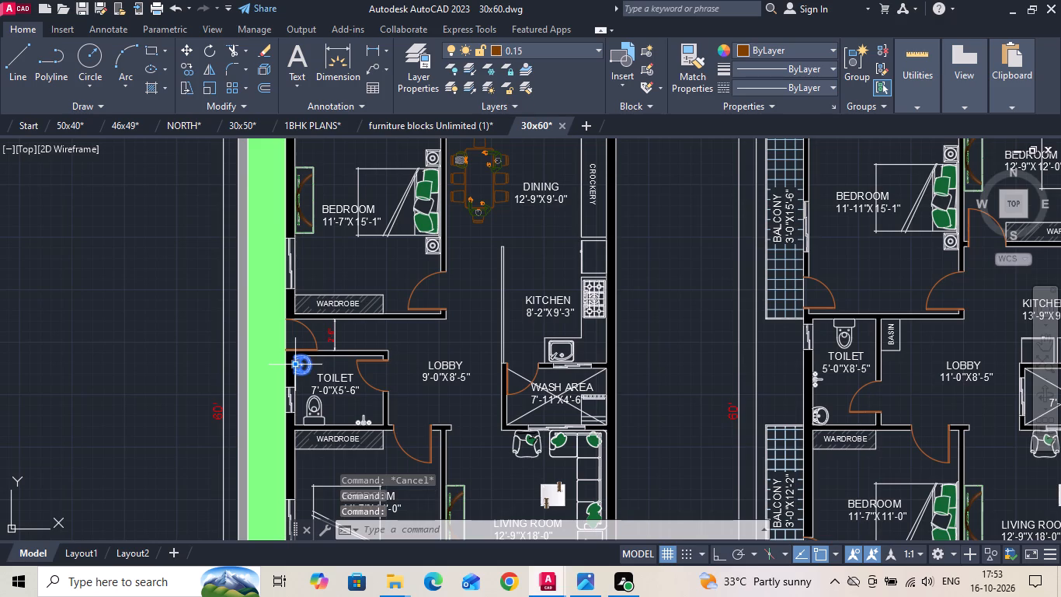
pyautogui.hotkey('ctrl', 'c')
# Paste the washbasin into the 50x40 ground floor plan, at the lower wall corner of the niche between the 4'-0"X9'-0" toilet and dining.
pyautogui.click(75, 130)
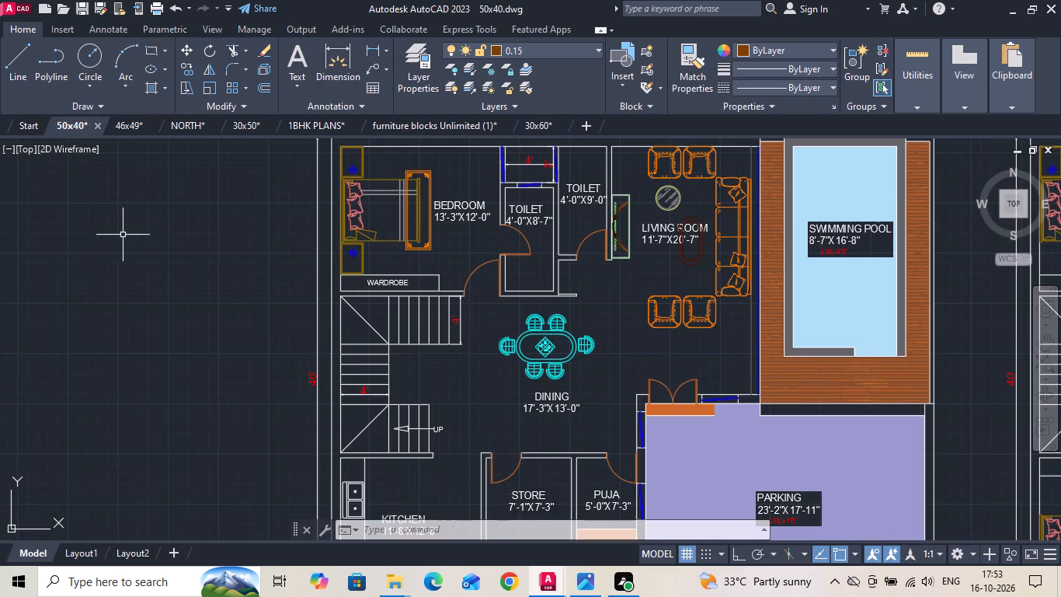
pyautogui.hotkey('ctrl', 'v')
pyautogui.scroll(3, 544, 295)
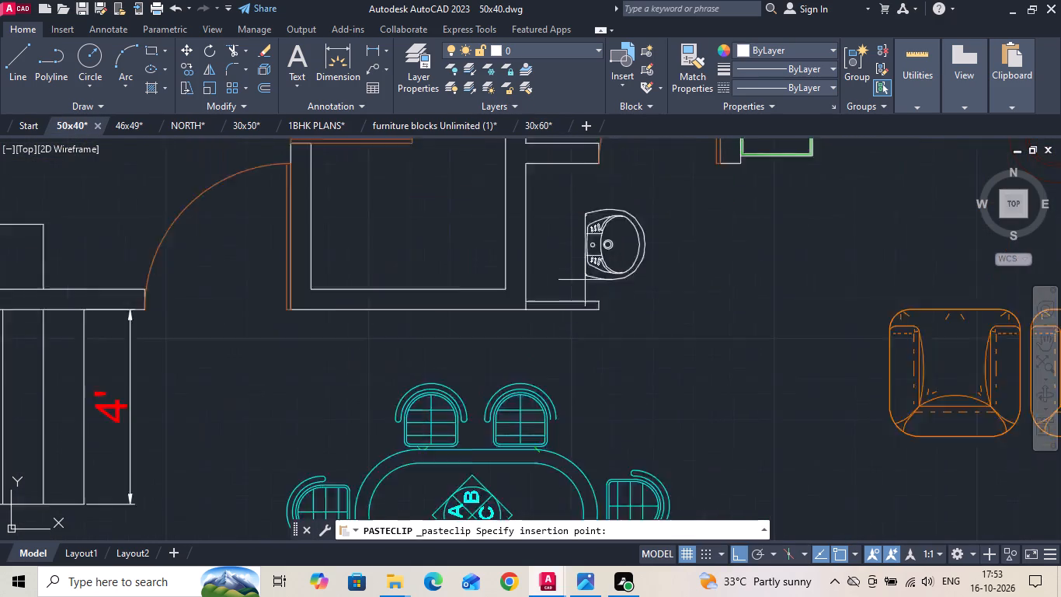
pyautogui.scroll(1, 585, 280)
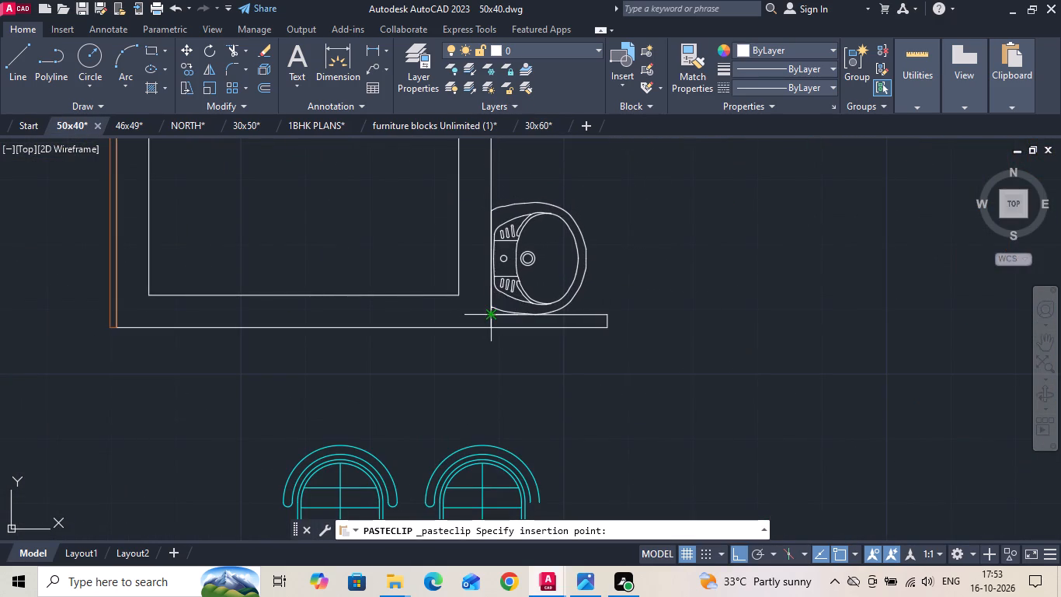
pyautogui.click(489, 317)
pyautogui.press('Escape')
# Move the pasted washbasin by the midpoint of its back edge to about the middle of the niche, beside the wall.
pyautogui.scroll(-2, 499, 297)
pyautogui.click(521, 274)
pyautogui.click(503, 229)
pyautogui.rightClick(506, 235)
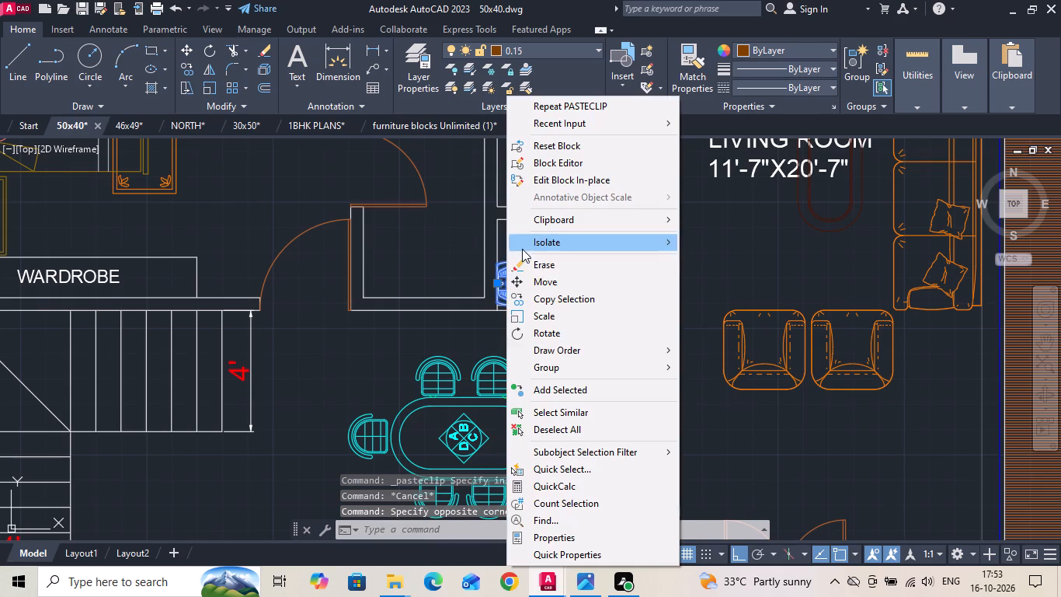
pyautogui.click(532, 279)
pyautogui.scroll(2, 489, 302)
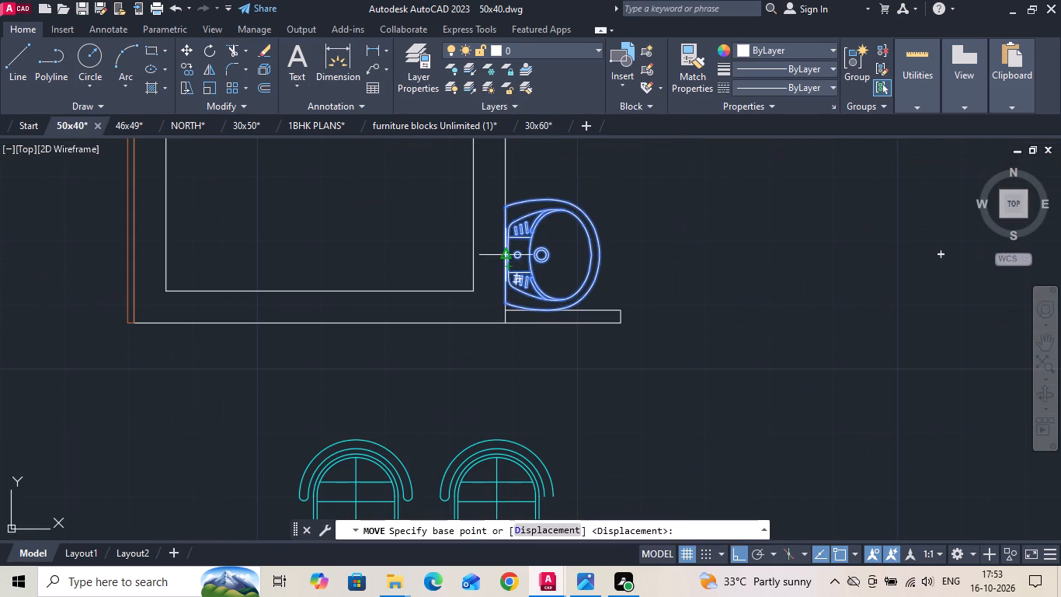
pyautogui.click(503, 260)
pyautogui.scroll(-1, 503, 305)
pyautogui.click(511, 245)
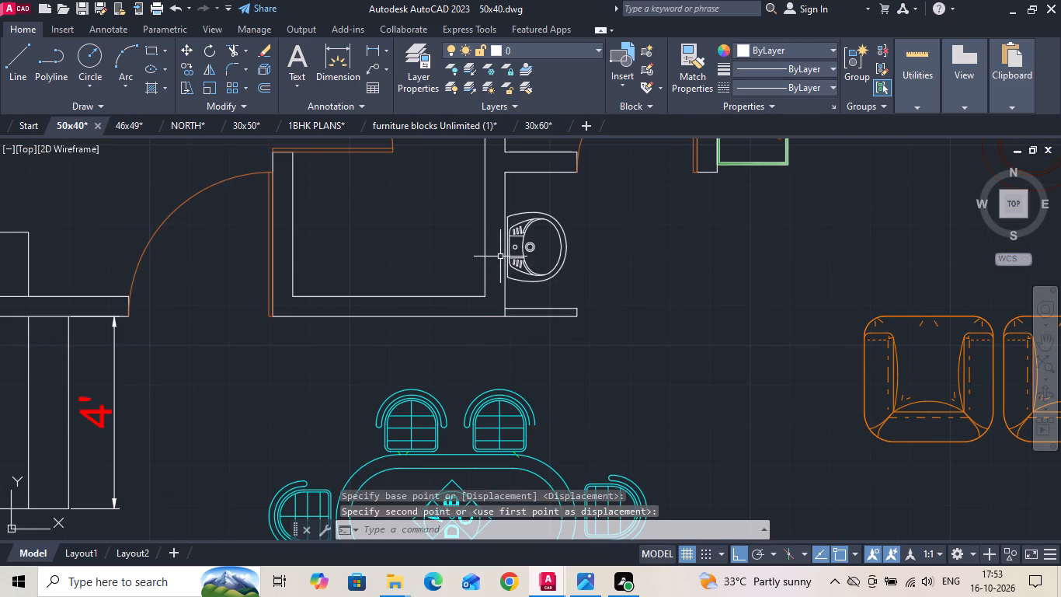
# Save the 50x40 drawing.
pyautogui.hotkey('ctrl', 's')
pyautogui.hotkey('ctrl', 's')
pyautogui.hotkey('ctrl', 's')
pyautogui.hotkey('ctrl', 's')
pyautogui.hotkey('ctrl', 's')
pyautogui.hotkey('ctrl', 's')
pyautogui.hotkey('ctrl', 's')
pyautogui.hotkey('ctrl', 's')
pyautogui.hotkey('ctrl', 's')
pyautogui.hotkey('ctrl', 's')
pyautogui.hotkey('ctrl', 's')
pyautogui.hotkey('ctrl', 's')
pyautogui.hotkey('ctrl', 's')
pyautogui.hotkey('ctrl', 's')
pyautogui.hotkey('ctrl', 's')
pyautogui.hotkey('ctrl', 's')
pyautogui.hotkey('ctrl', 's')
pyautogui.hotkey('ctrl', 's')
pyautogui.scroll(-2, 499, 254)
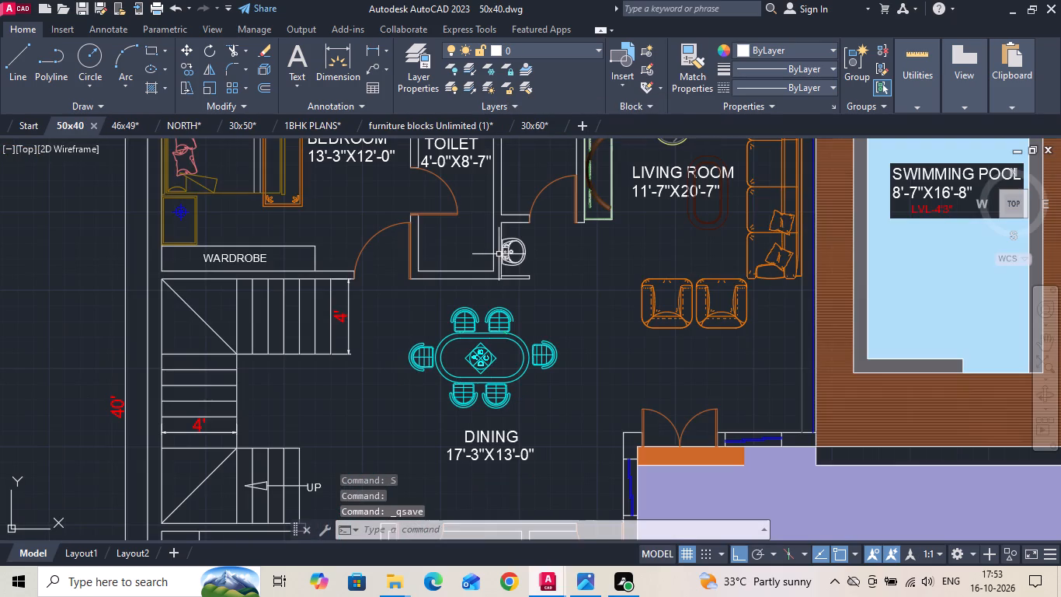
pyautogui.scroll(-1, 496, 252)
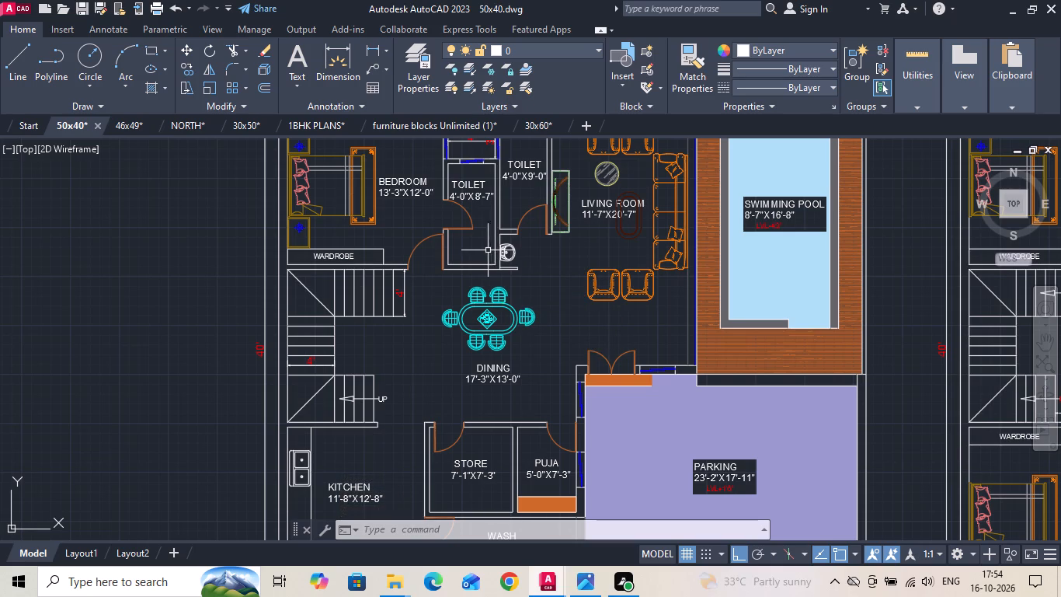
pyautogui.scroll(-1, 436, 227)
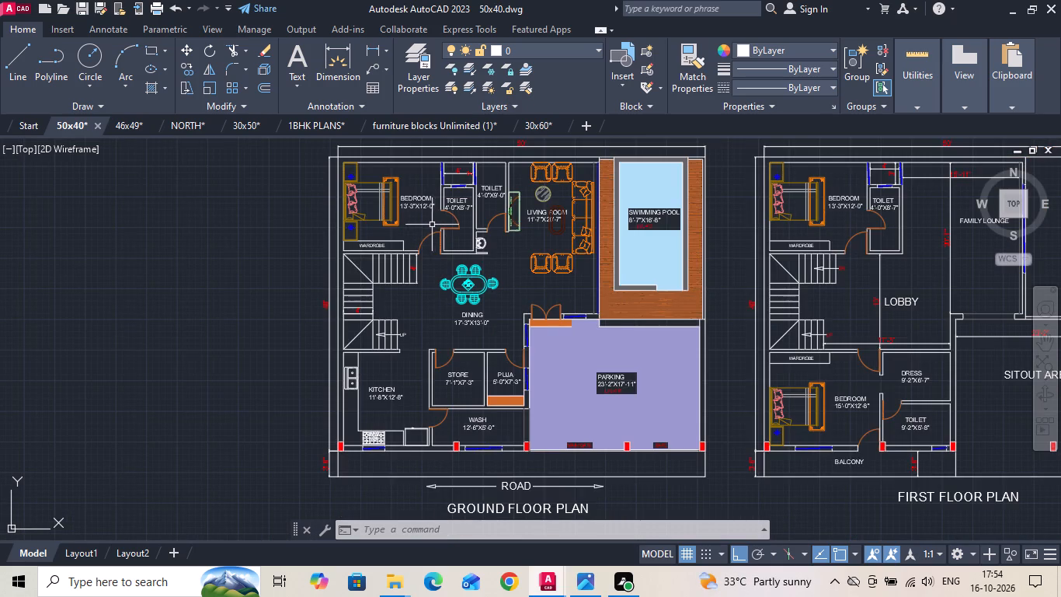
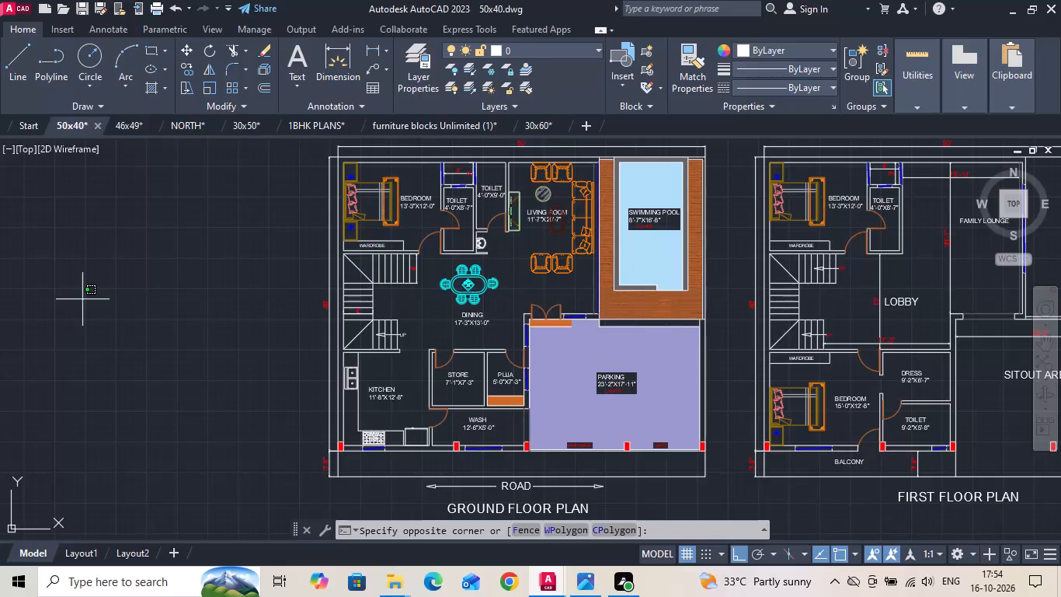
# Save the 50x40 drawing.
pyautogui.hotkey('ctrl', 's')
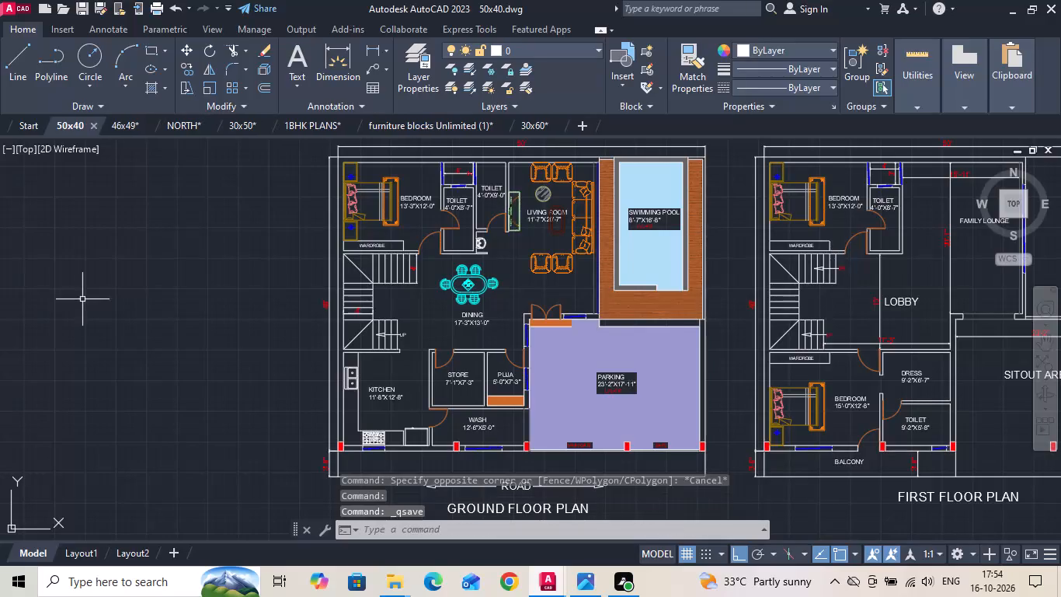
pyautogui.hotkey('ctrl', 's')
pyautogui.hotkey('ctrl', 's')
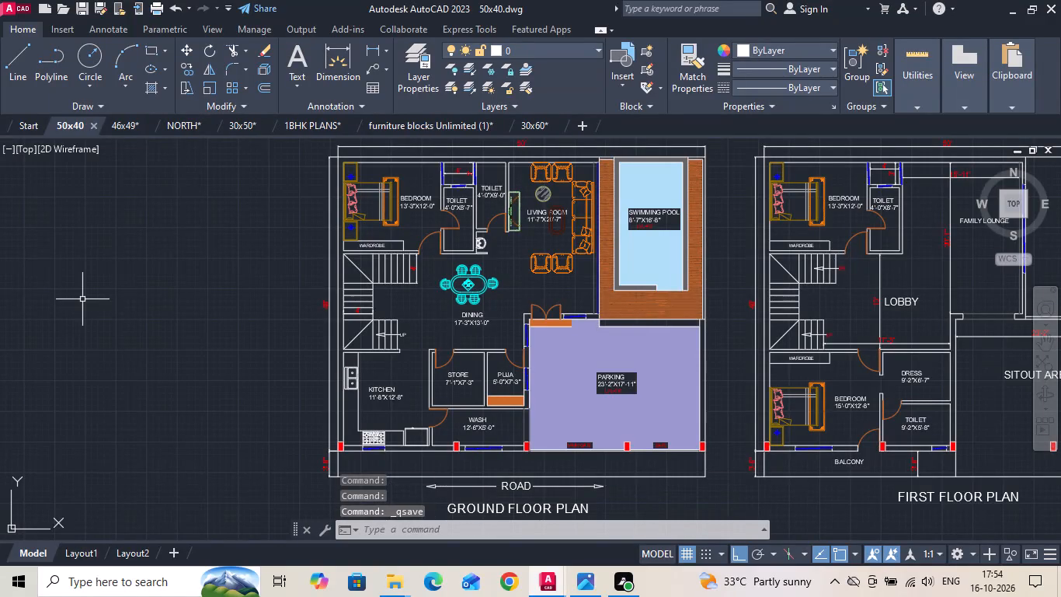
# Move the ground floor LIVING ROOM label straight down, to just above the lower pair of armchairs.
pyautogui.scroll(-1, 156, 334)
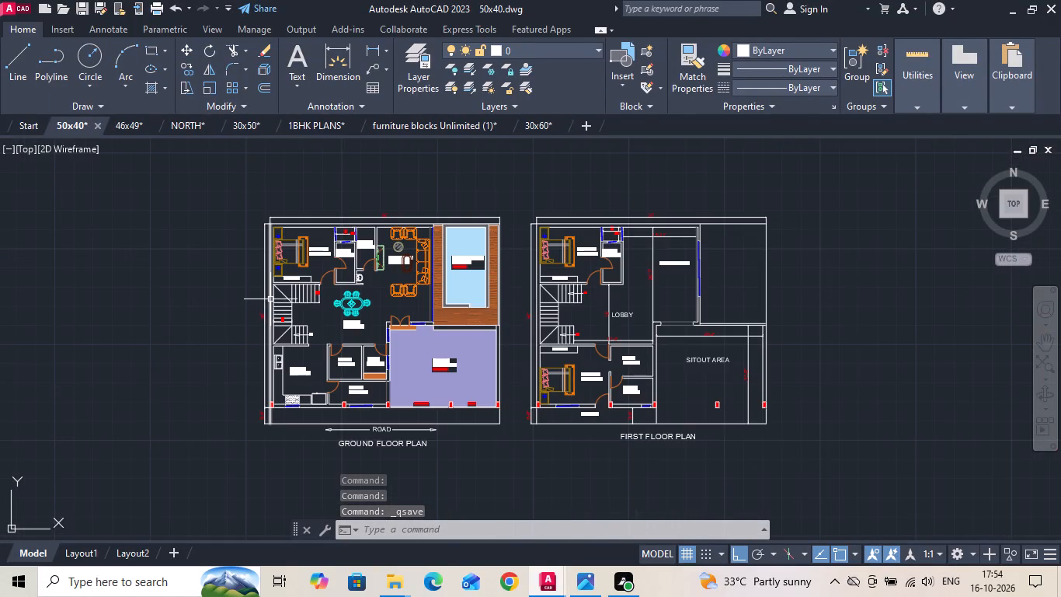
pyautogui.scroll(1, 270, 297)
pyautogui.scroll(2, 297, 201)
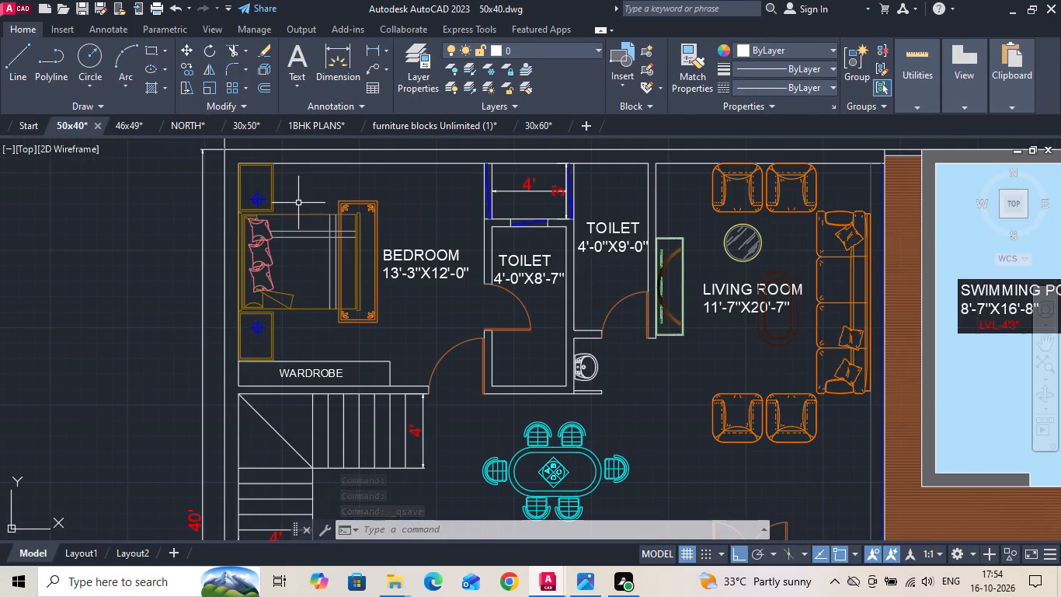
pyautogui.scroll(-2, 298, 203)
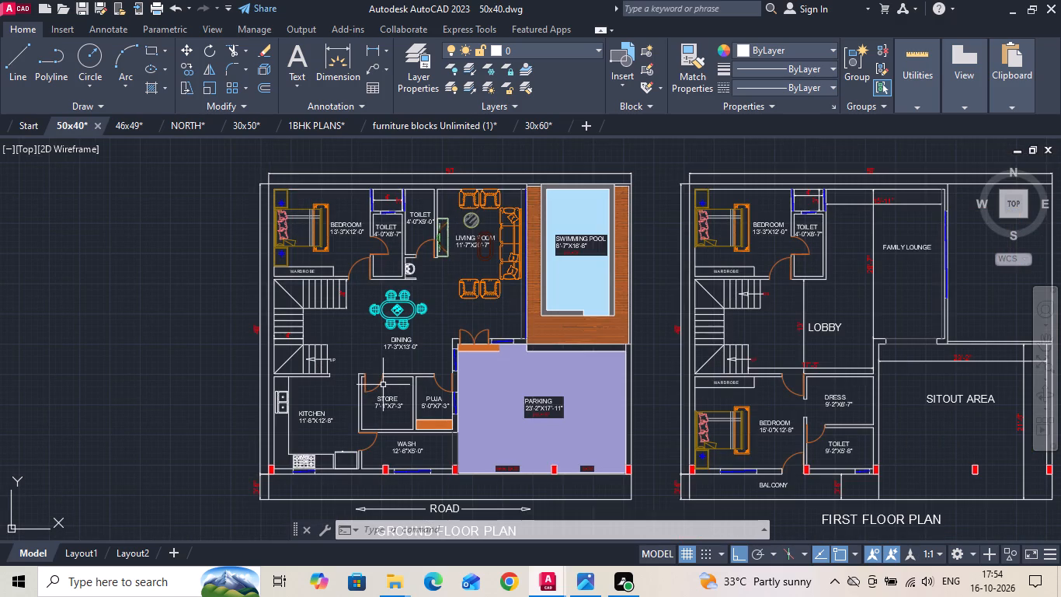
pyautogui.scroll(1, 437, 266)
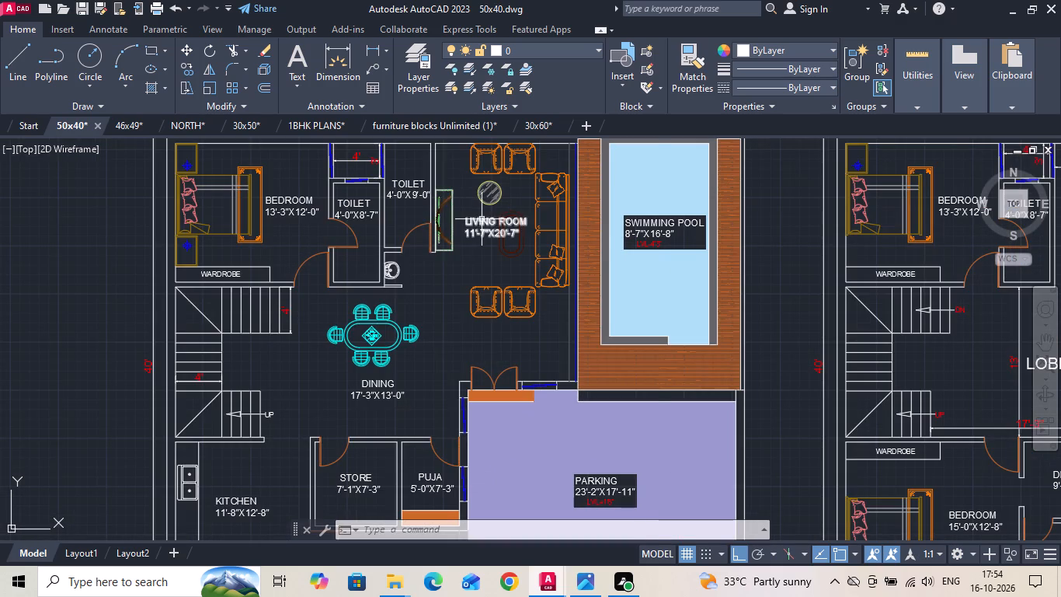
pyautogui.click(482, 219)
pyautogui.rightClick(483, 222)
pyautogui.click(510, 280)
pyautogui.scroll(2, 501, 236)
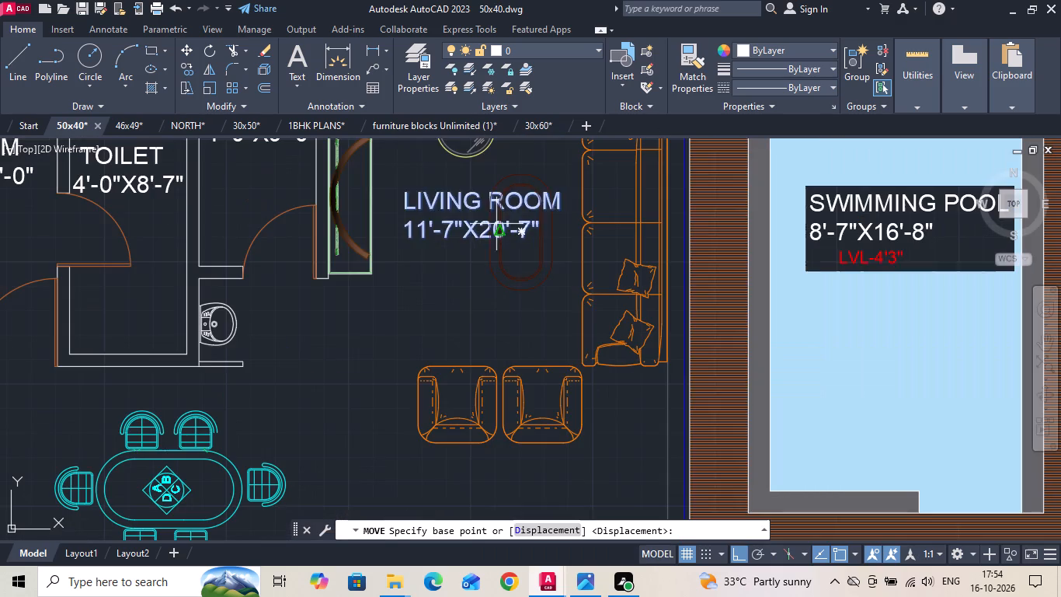
pyautogui.moveTo(492, 220); pyautogui.dragTo(487, 252)
pyautogui.click(487, 327)
pyautogui.scroll(-2, 427, 234)
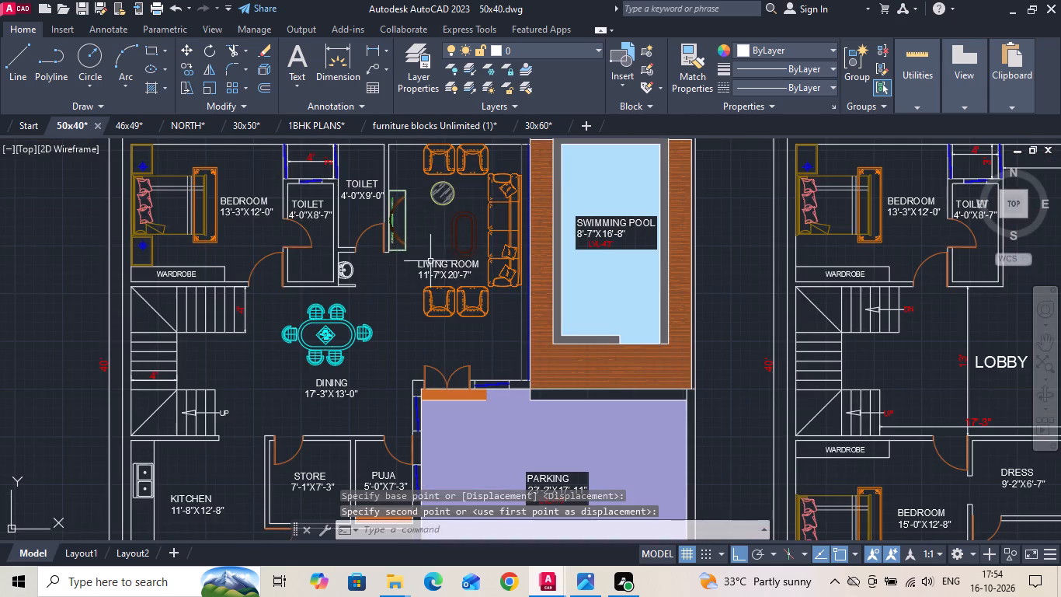
# Move the first floor FAMILY LOUNGE label horizontally towards the toilet, so it straddles the vertical 20'-7" dimension line.
pyautogui.scroll(-1, 342, 302)
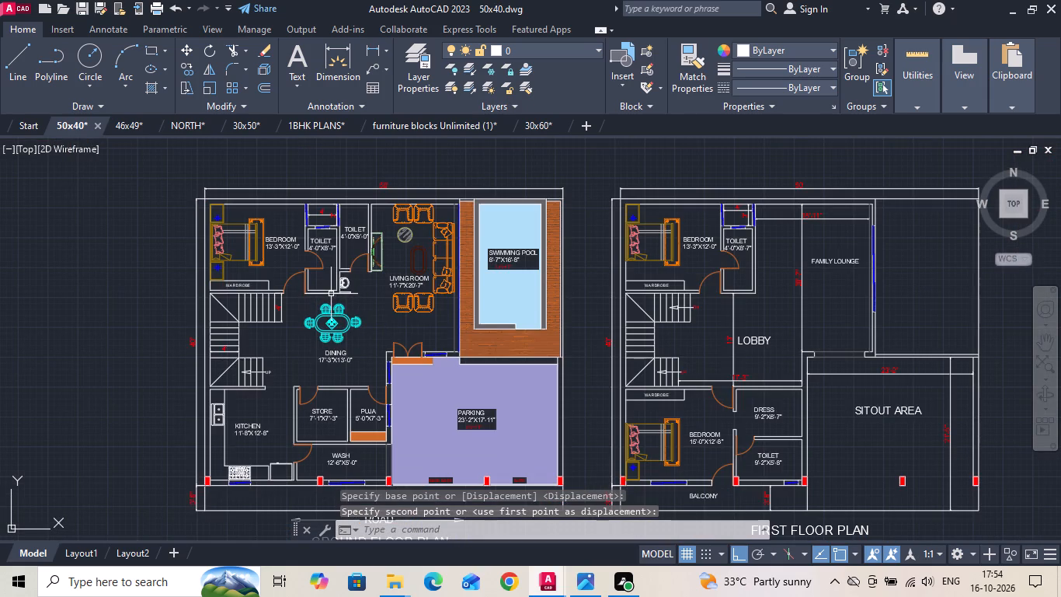
pyautogui.scroll(2, 833, 276)
pyautogui.click(825, 237)
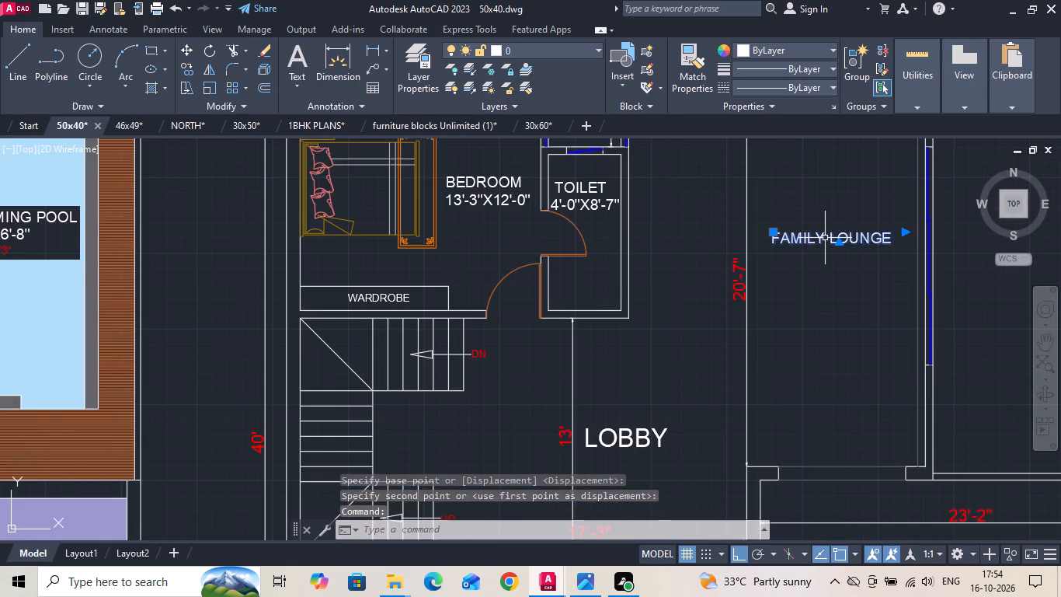
pyautogui.rightClick(825, 238)
pyautogui.click(846, 285)
pyautogui.click(852, 350)
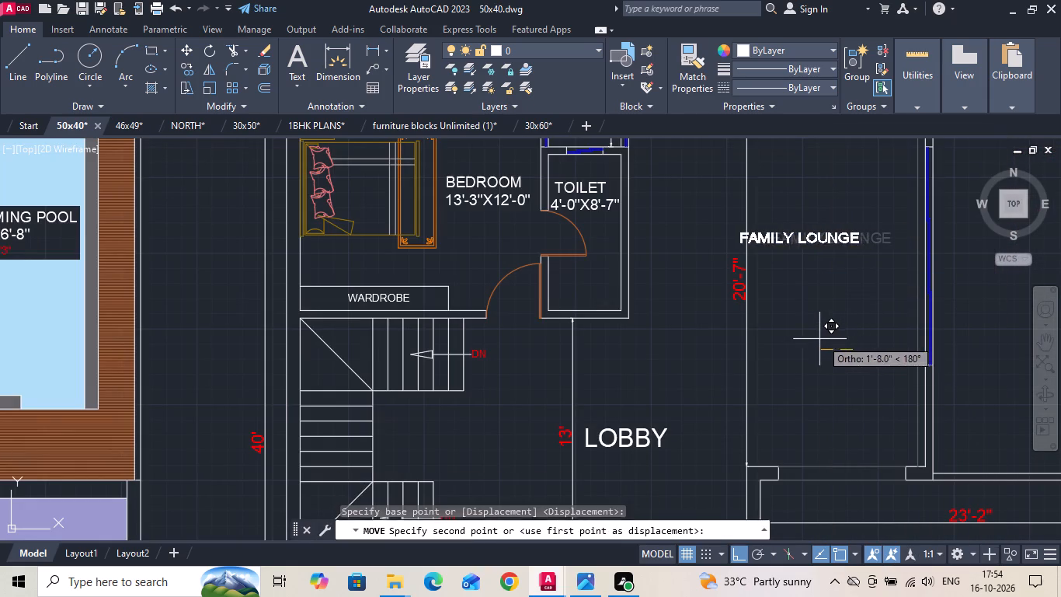
pyautogui.click(795, 332)
pyautogui.scroll(-2, 780, 306)
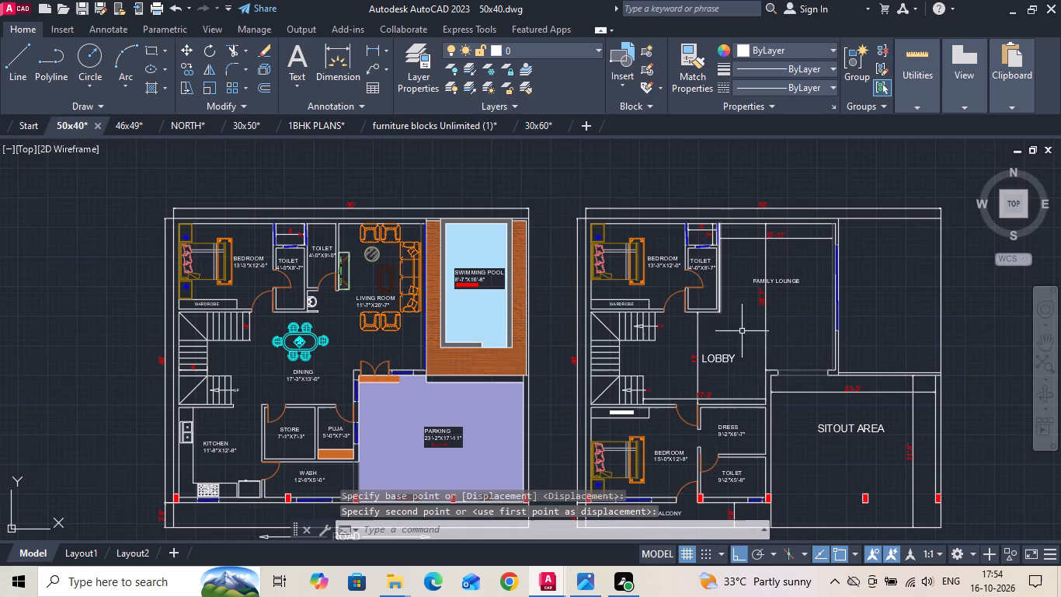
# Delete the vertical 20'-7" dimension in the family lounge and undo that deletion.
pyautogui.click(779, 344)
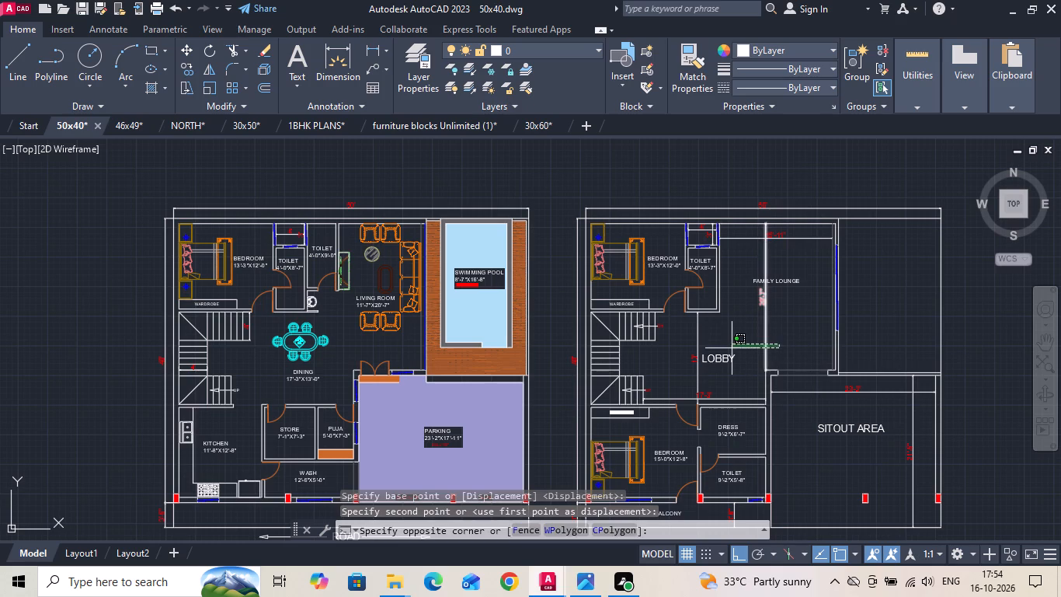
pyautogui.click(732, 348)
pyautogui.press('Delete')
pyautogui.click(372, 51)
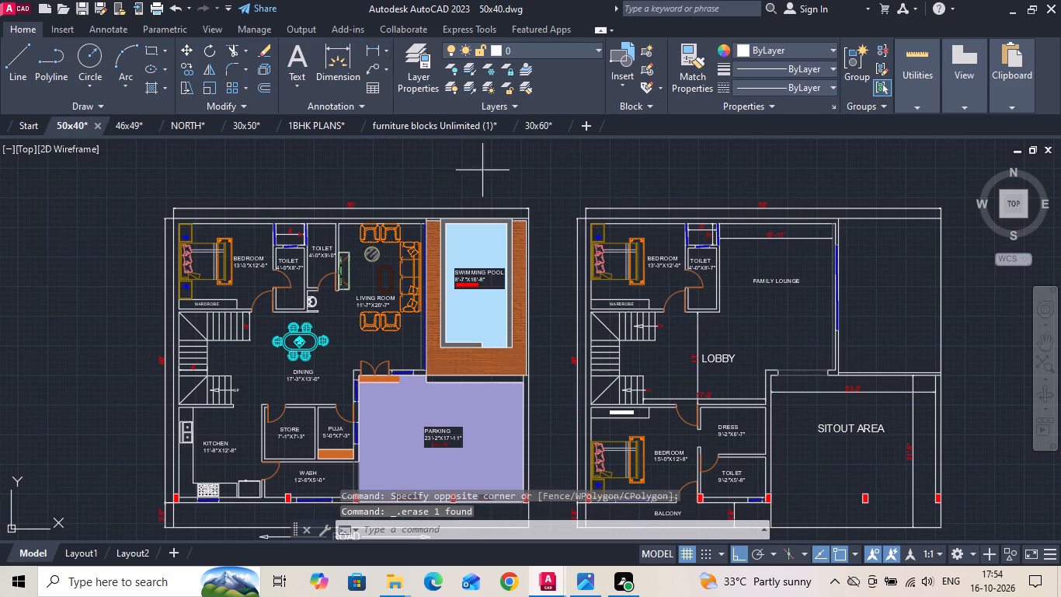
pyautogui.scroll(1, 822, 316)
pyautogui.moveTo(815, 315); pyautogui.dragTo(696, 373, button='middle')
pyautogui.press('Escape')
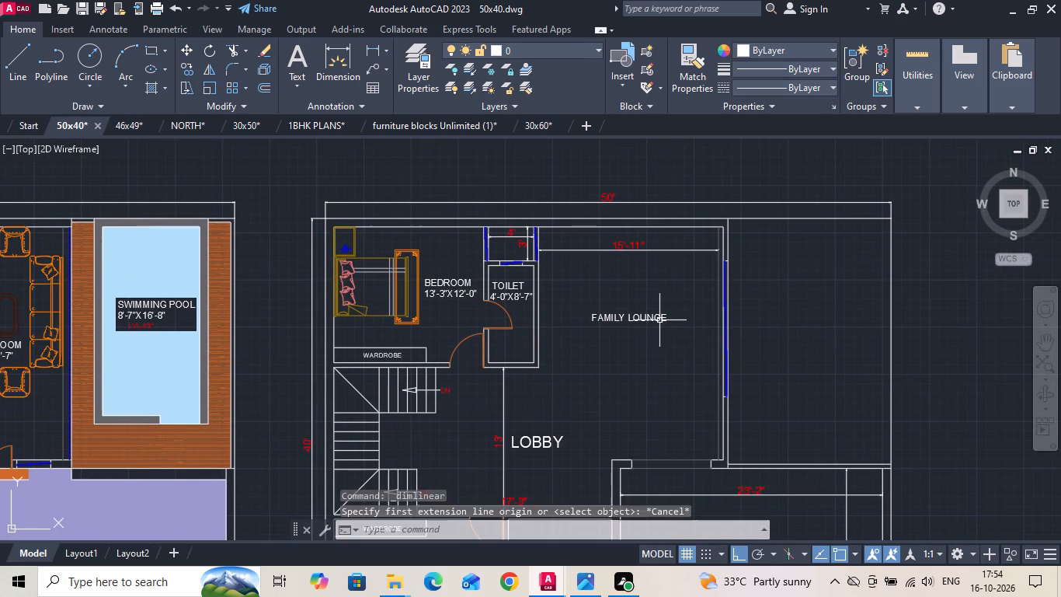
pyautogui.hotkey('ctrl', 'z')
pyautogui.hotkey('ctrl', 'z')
# Add the room size 15'-11X20'-7" as a second line under the FAMILY LOUNGE label text.
pyautogui.scroll(2, 802, 290)
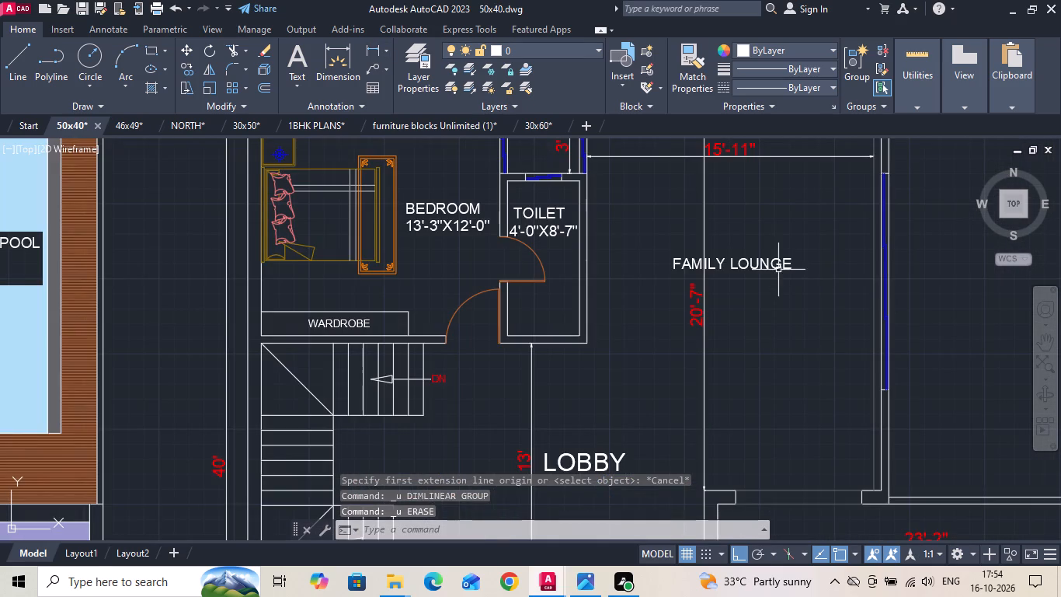
pyautogui.doubleClick(775, 268)
pyautogui.scroll(1, 775, 267)
pyautogui.click(793, 264)
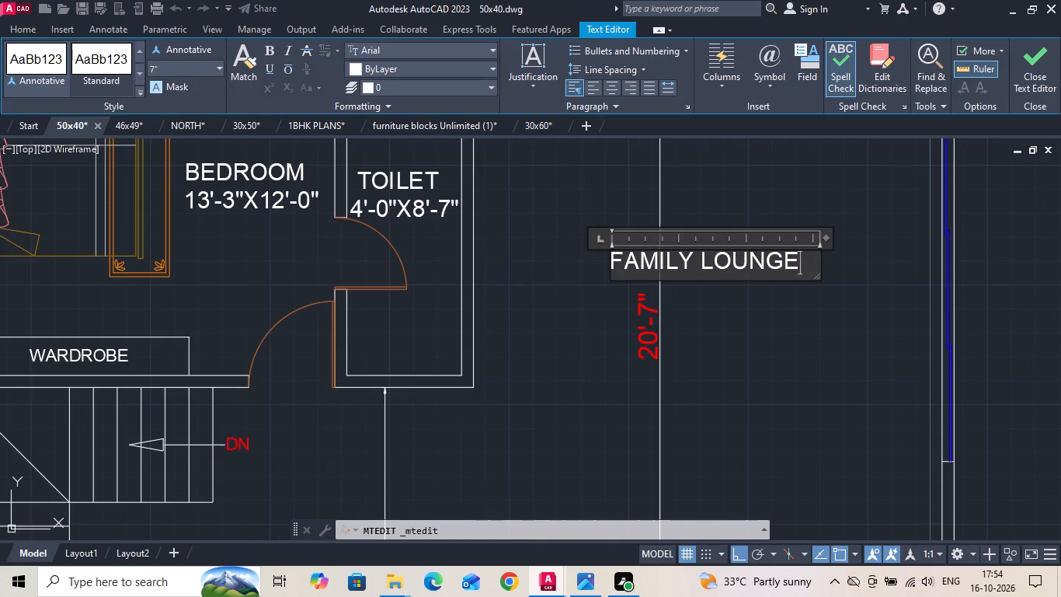
pyautogui.press('Return')
pyautogui.scroll(-1, 777, 357)
pyautogui.press('1')
pyautogui.press('5')
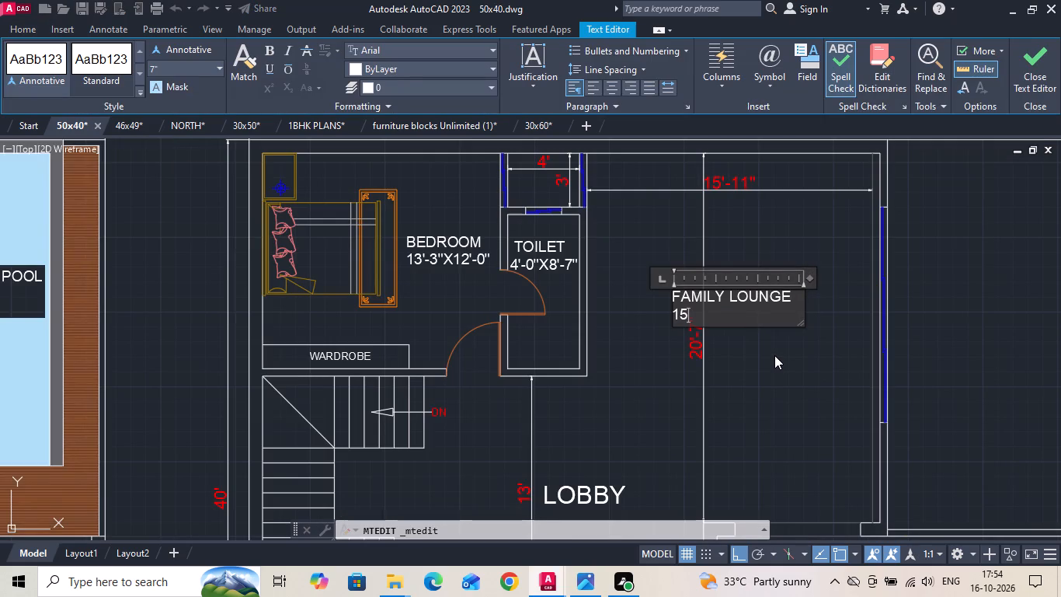
pyautogui.press("'")
pyautogui.press('1')
pyautogui.press('1')
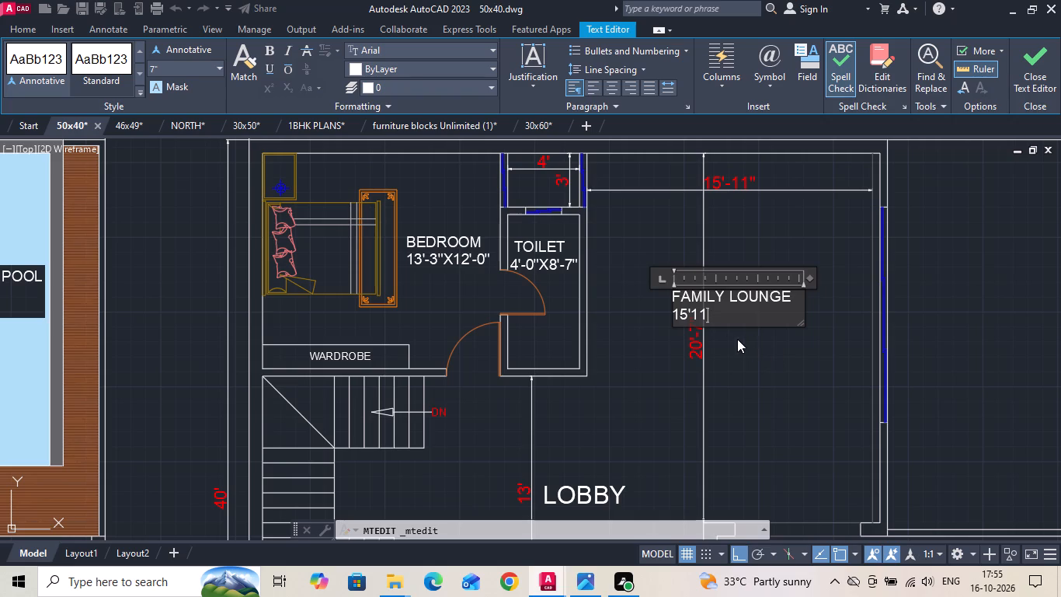
pyautogui.click(694, 320)
pyautogui.press('-')
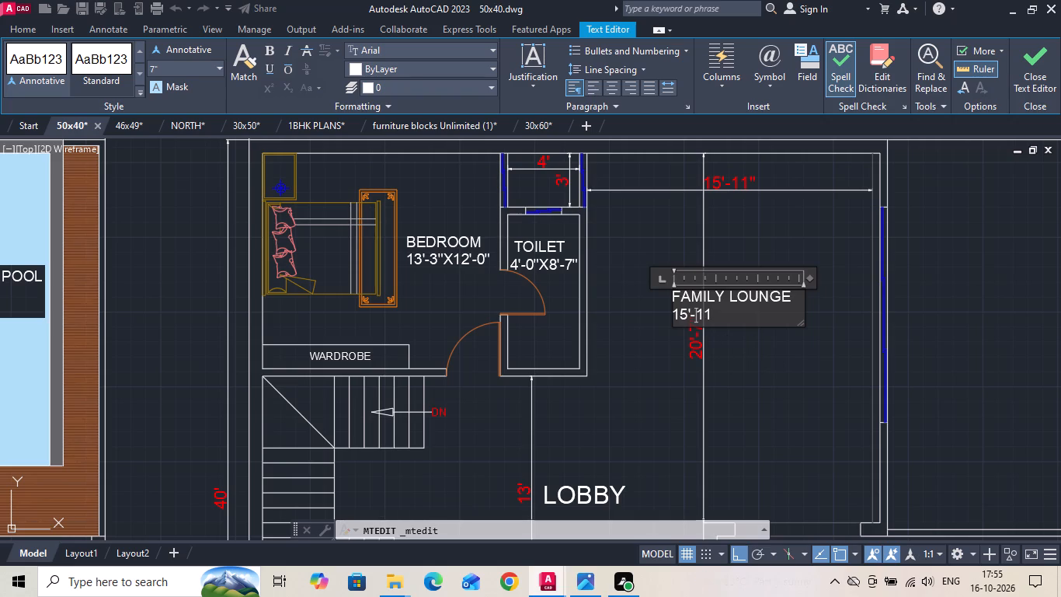
pyautogui.click(713, 313)
pyautogui.press('x')
pyautogui.write("20'")
pyautogui.press('-')
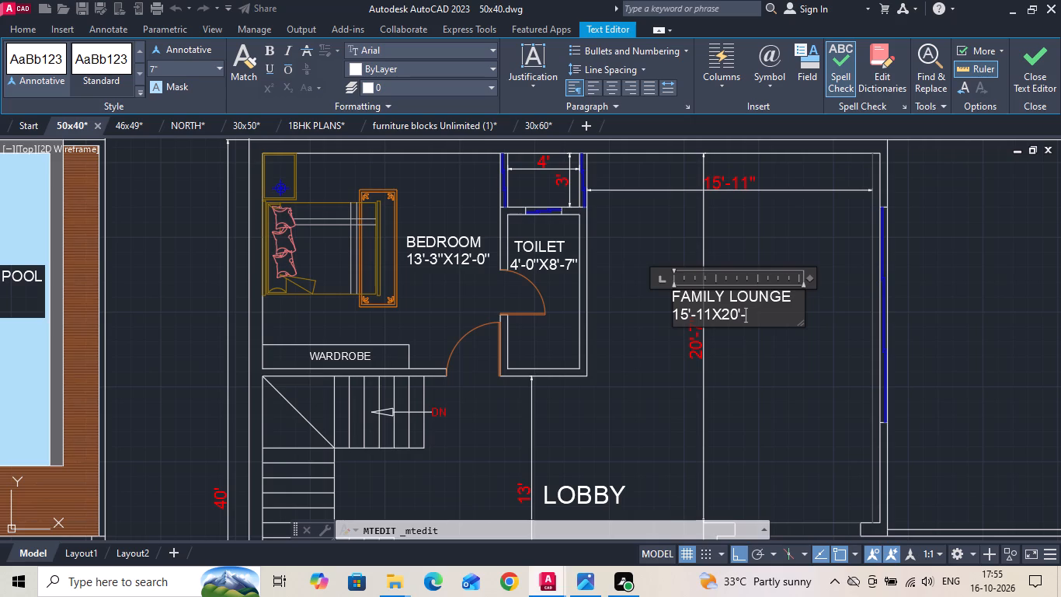
pyautogui.press('7')
pyautogui.hotkey('shift', '"')
pyautogui.click(740, 390)
# Delete the 20'-7" and 15'-11" dimensions in the family lounge.
pyautogui.moveTo(712, 358); pyautogui.dragTo(701, 362)
pyautogui.click(660, 368)
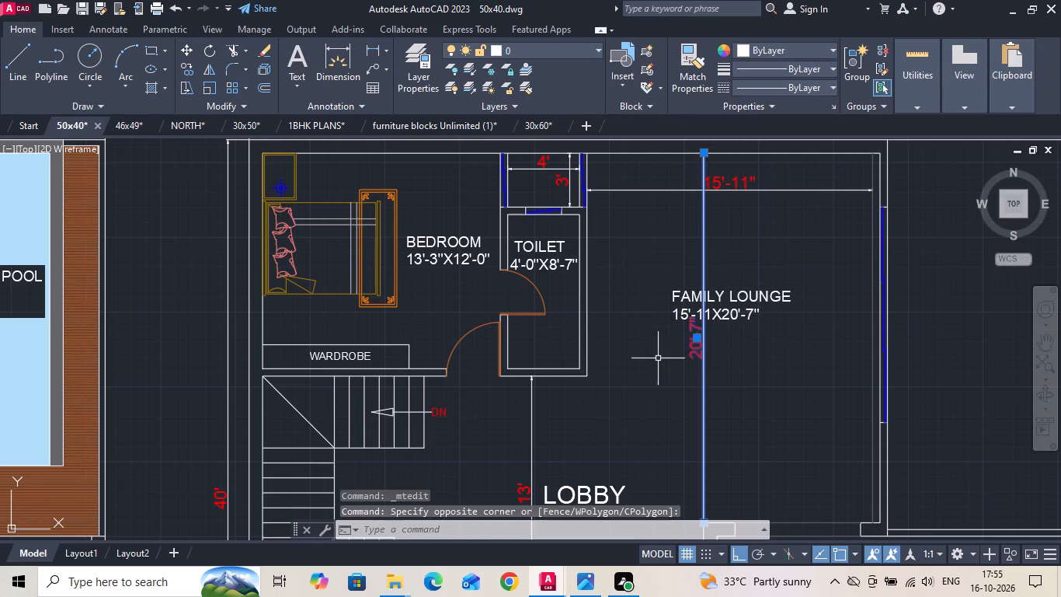
pyautogui.moveTo(718, 181); pyautogui.dragTo(710, 196)
pyautogui.click(697, 207)
pyautogui.press('Delete')
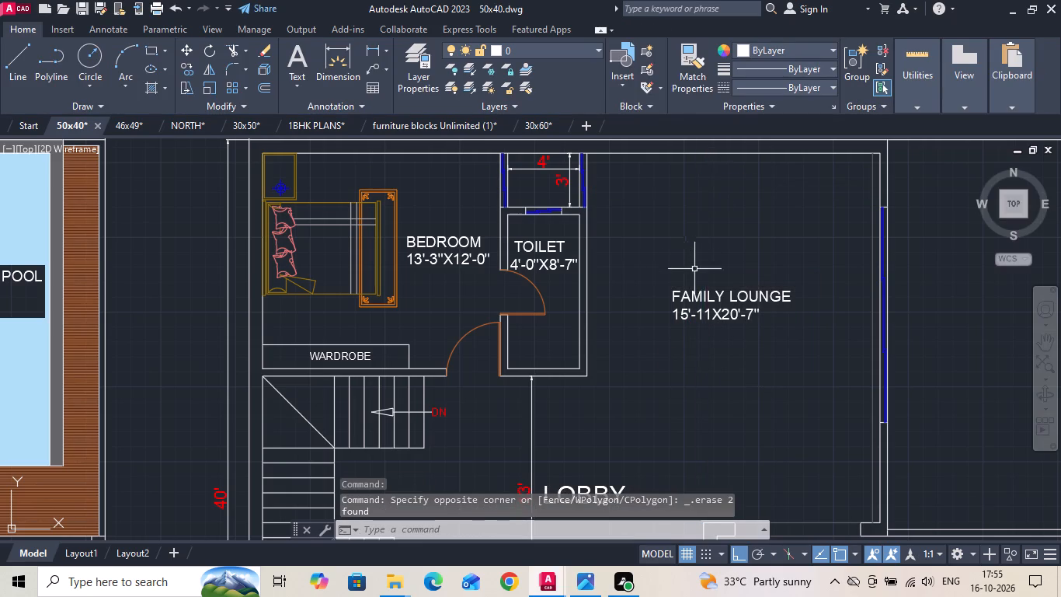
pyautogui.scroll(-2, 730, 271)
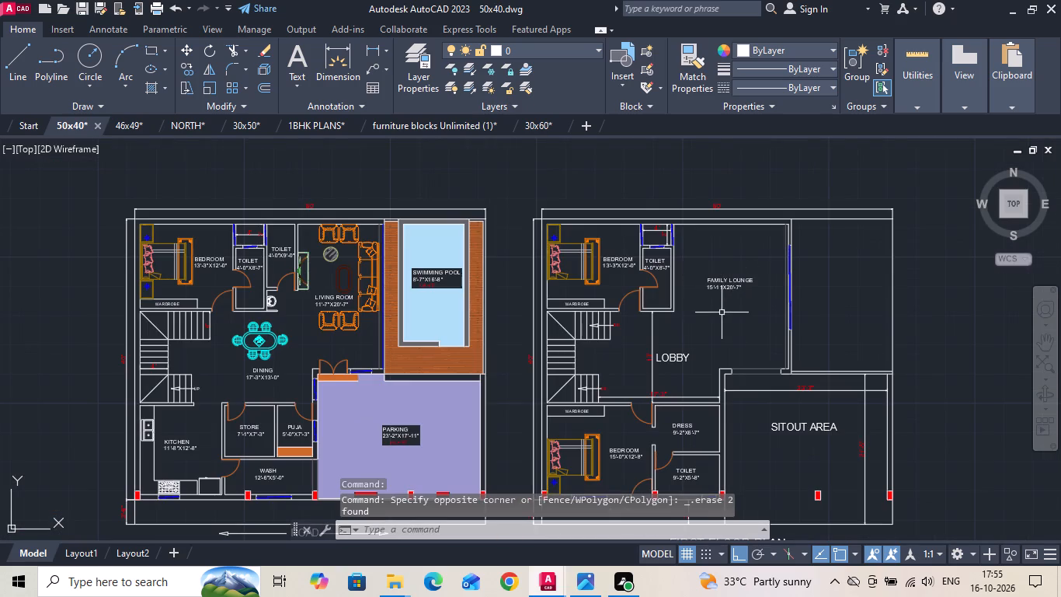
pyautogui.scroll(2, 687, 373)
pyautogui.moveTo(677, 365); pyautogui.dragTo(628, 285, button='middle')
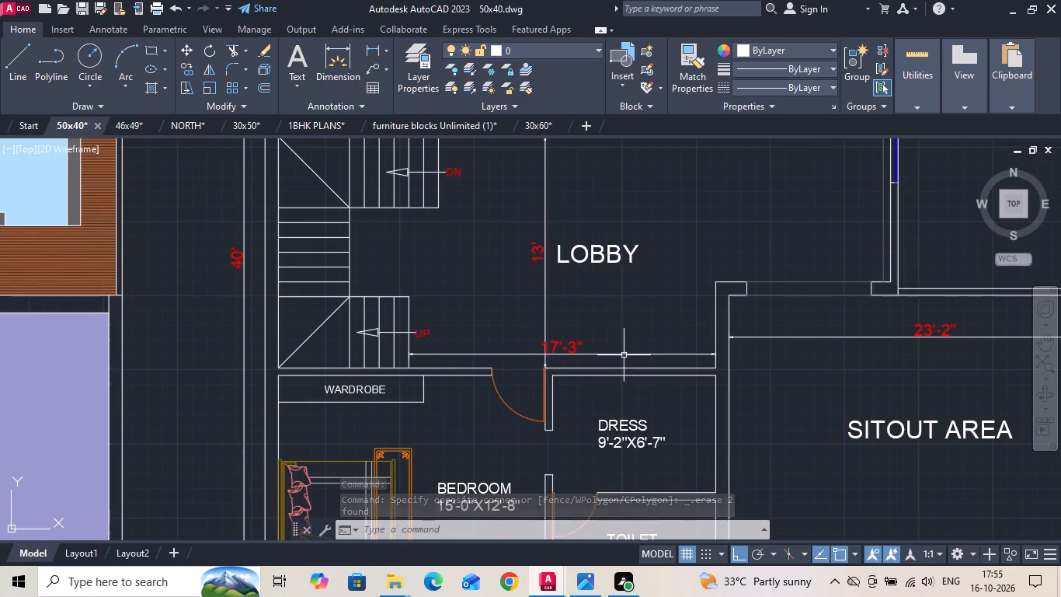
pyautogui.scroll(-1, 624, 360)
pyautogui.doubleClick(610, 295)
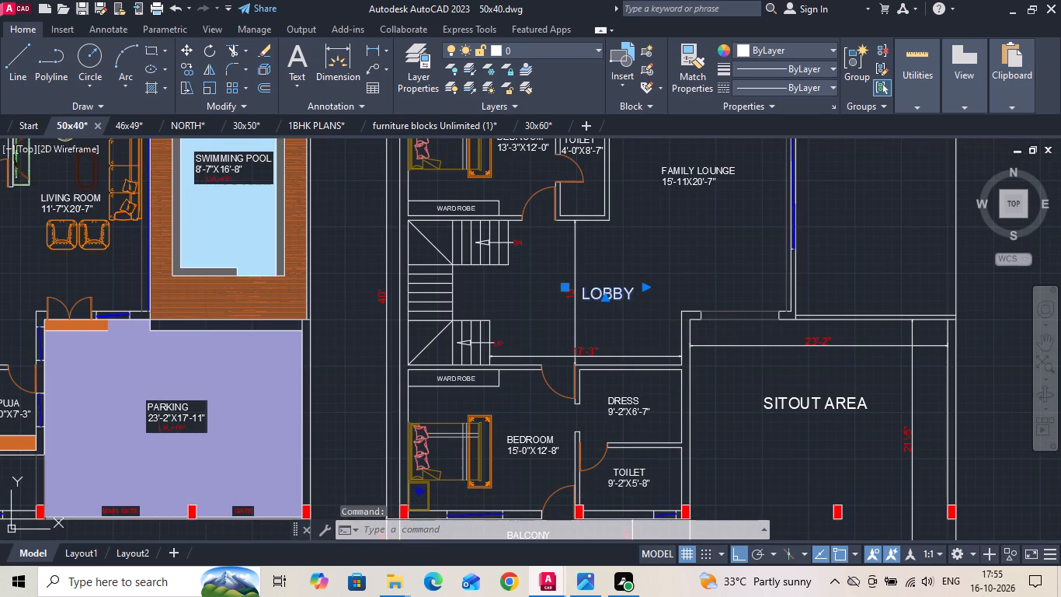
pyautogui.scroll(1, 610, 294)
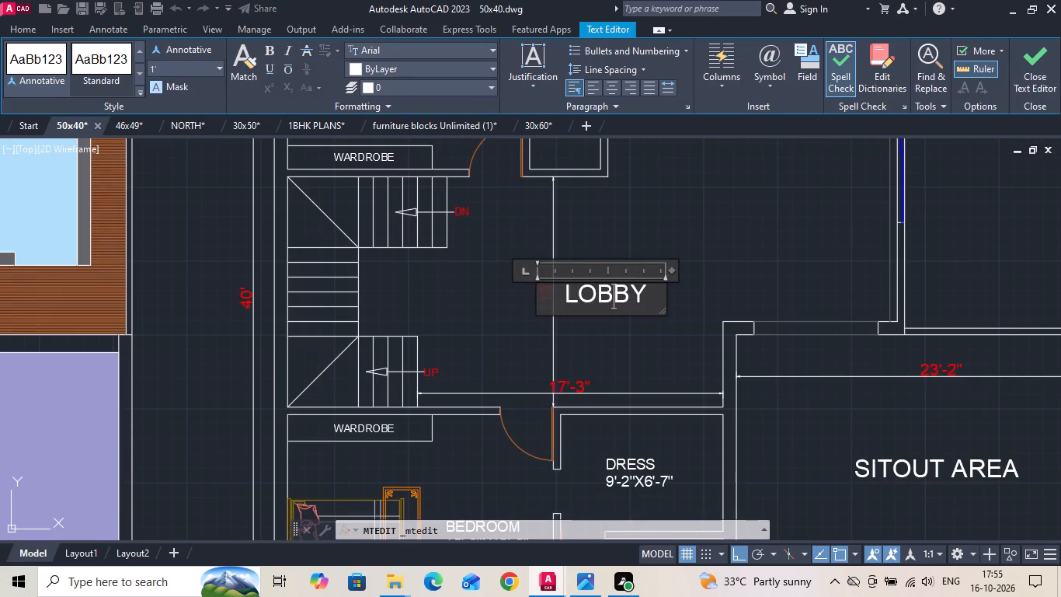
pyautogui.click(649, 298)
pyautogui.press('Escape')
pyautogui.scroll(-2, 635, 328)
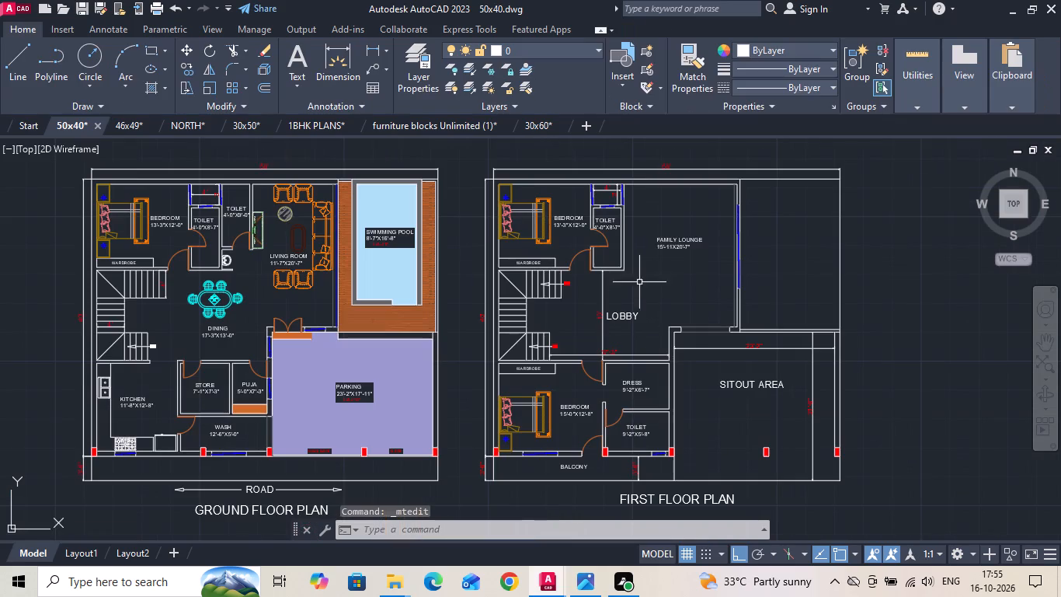
# Match the first floor LOBBY label to the FAMILY LOUNGE label by setting its text height to 7".
pyautogui.doubleClick(667, 247)
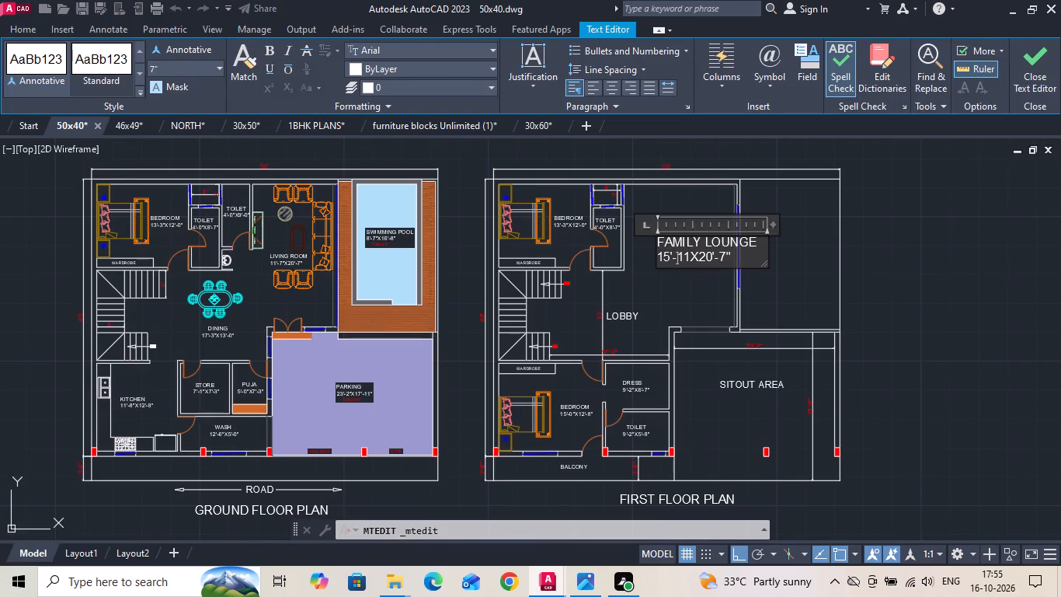
pyautogui.press('Escape')
pyautogui.doubleClick(617, 320)
pyautogui.hotkey('ctrl', 'a')
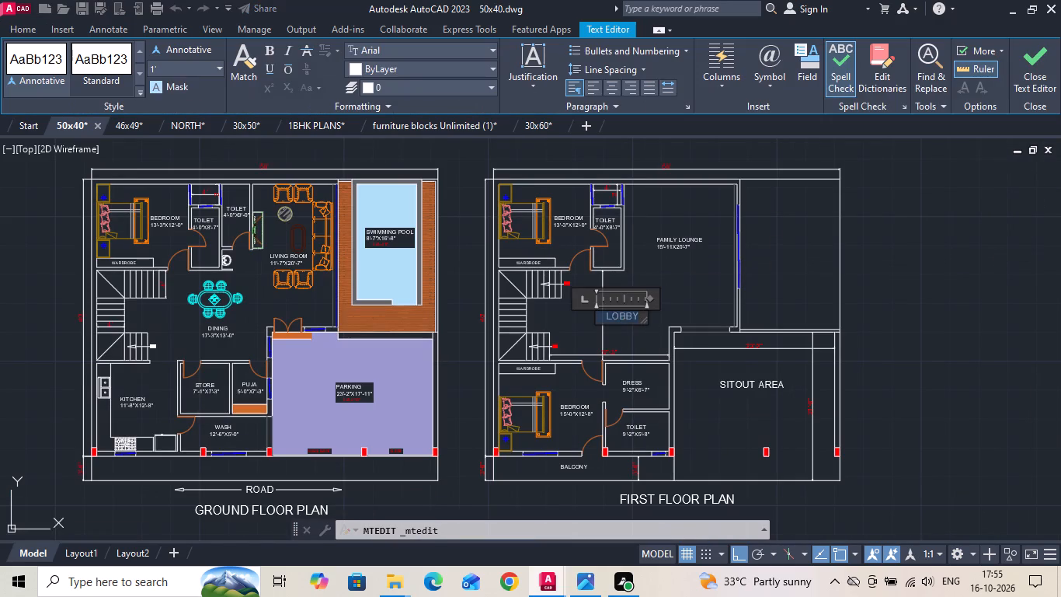
pyautogui.click(170, 72)
pyautogui.press('BackSpace')
pyautogui.write("7'")
pyautogui.press('BackSpace')
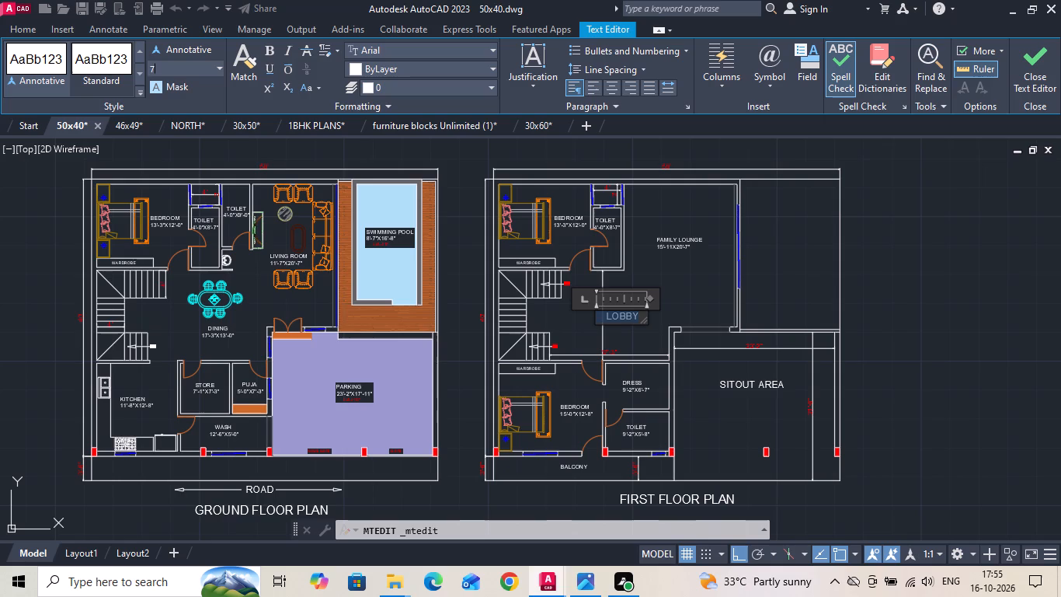
pyautogui.press('Return')
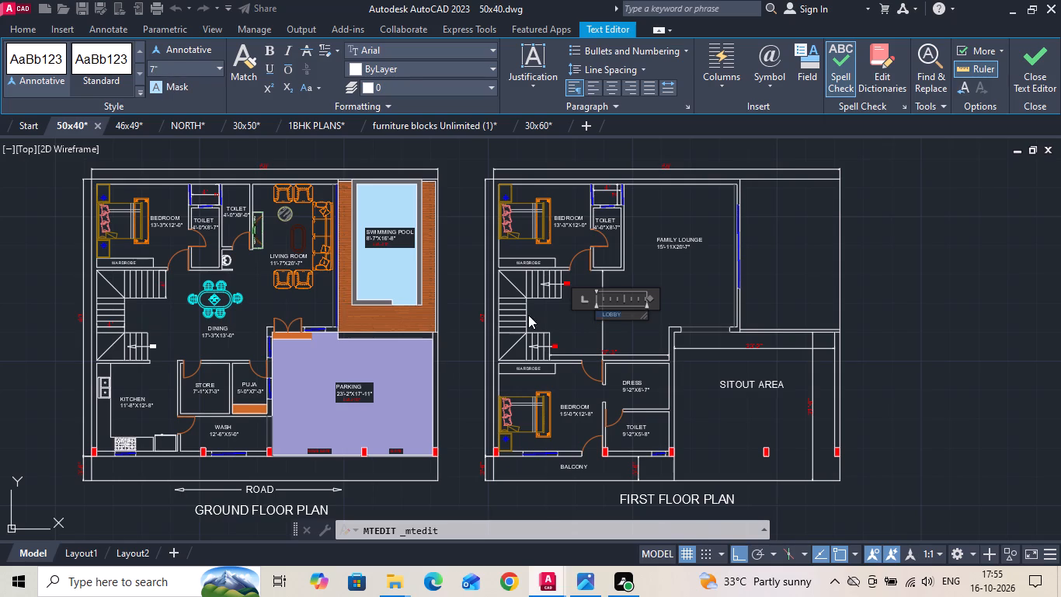
# Add the room size 17'-3"X13'-0" as a second line under the LOBBY label text.
pyautogui.scroll(3, 638, 337)
pyautogui.click(605, 314)
pyautogui.press('Return')
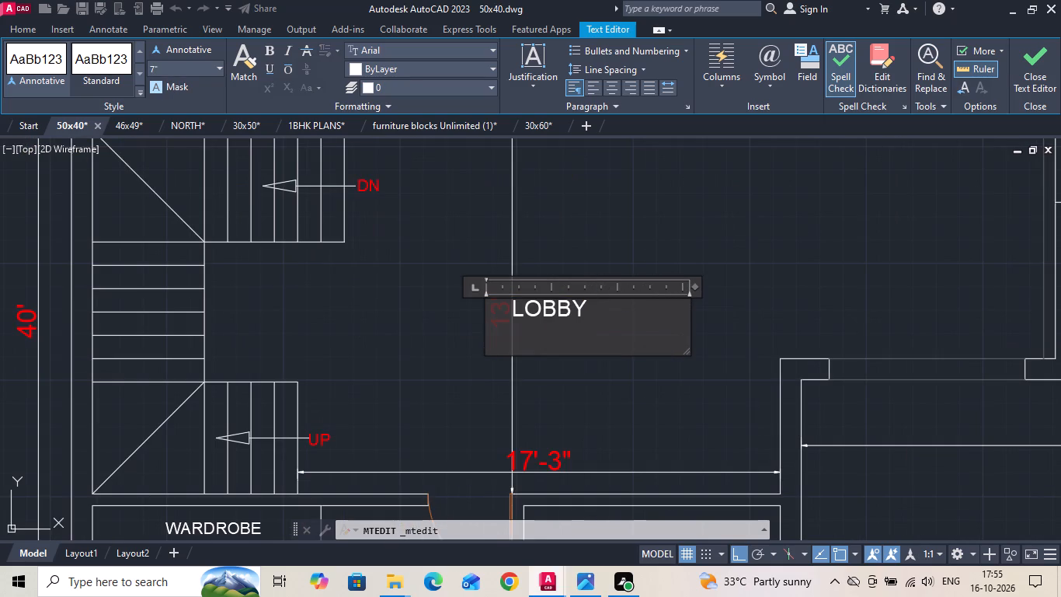
pyautogui.write("17'")
pyautogui.press('-')
pyautogui.press('3')
pyautogui.hotkey('shift', '"')
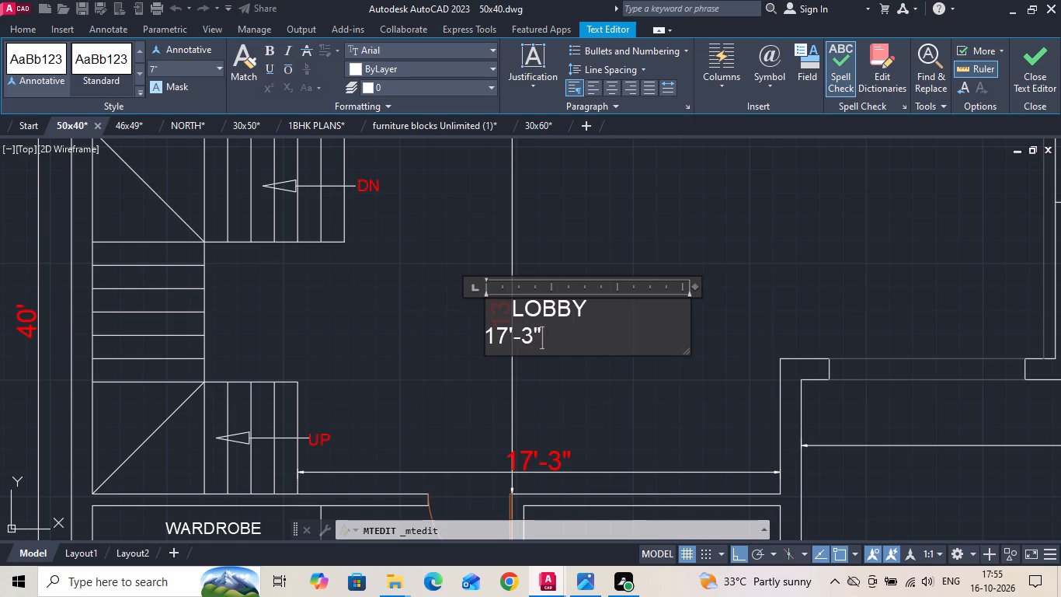
pyautogui.scroll(-1, 592, 326)
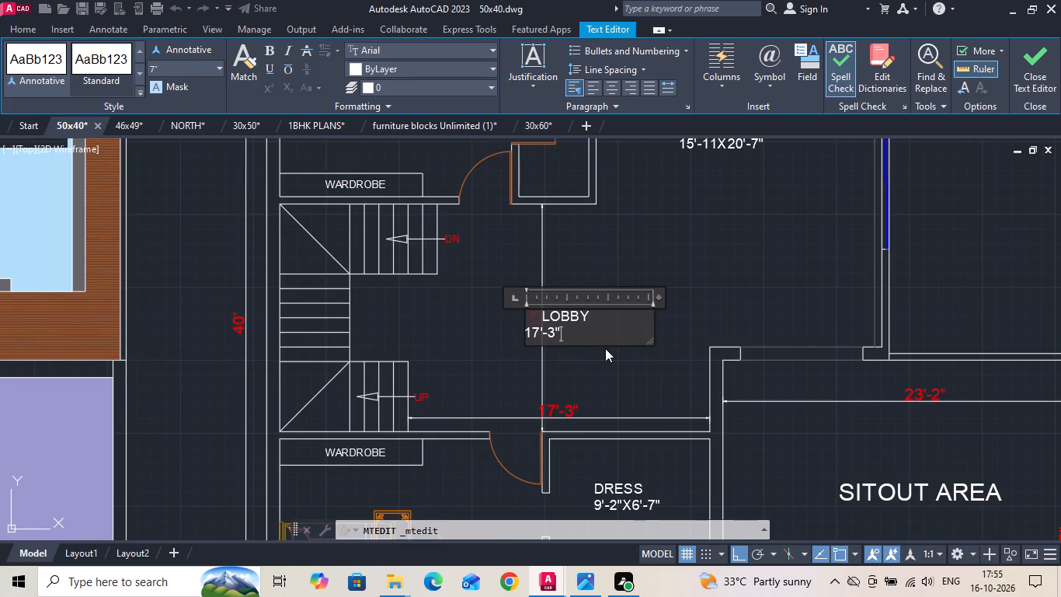
pyautogui.press('x')
pyautogui.press('1')
pyautogui.press('3')
pyautogui.press("'")
pyautogui.write('-0')
pyautogui.hotkey('shift', '"')
pyautogui.click(617, 372)
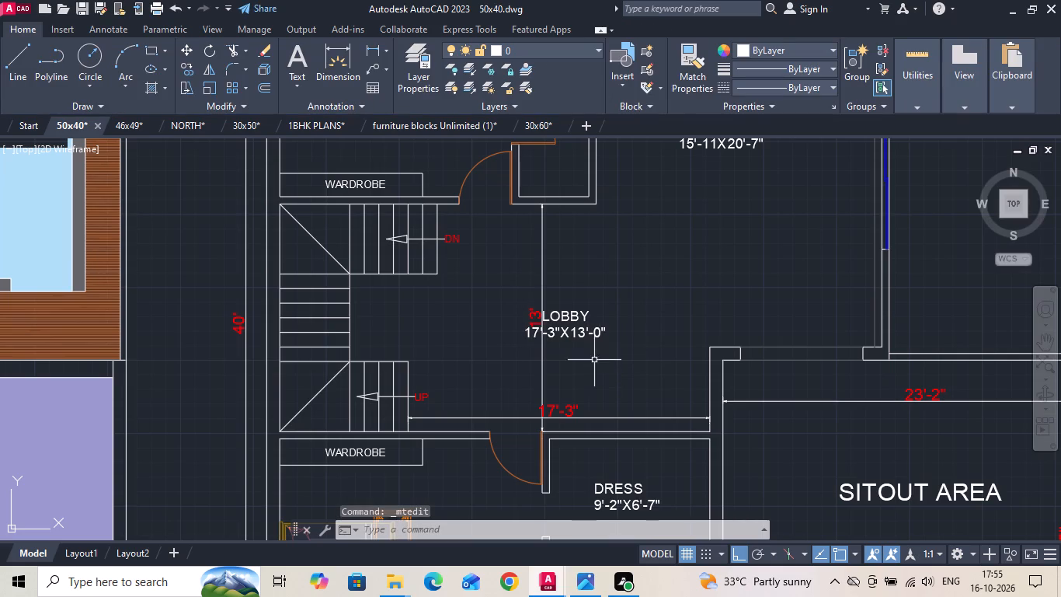
# Delete the vertical 13' and horizontal 17'-3" dimensions in the first floor lobby.
pyautogui.scroll(1, 593, 364)
pyautogui.moveTo(547, 239); pyautogui.dragTo(473, 243)
pyautogui.click(419, 229)
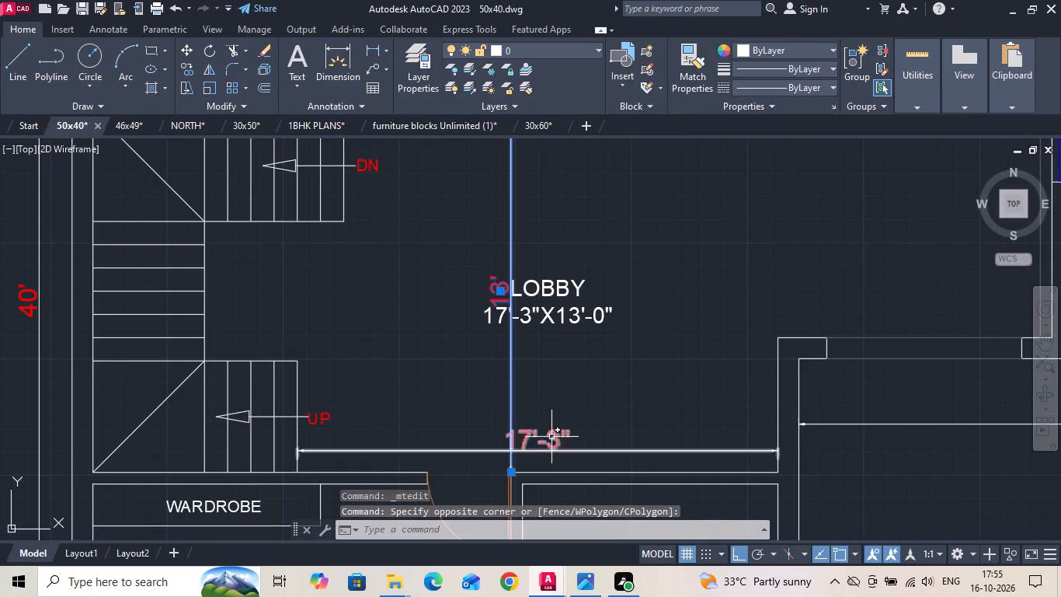
pyautogui.click(553, 439)
pyautogui.press('Delete')
# Hatch the ground floor's outer walls and the connected bedroom, staircase and toilet walls with a solid fill in colour 0,0,0.
pyautogui.scroll(-2, 461, 317)
pyautogui.moveTo(461, 336); pyautogui.dragTo(456, 314, button='middle')
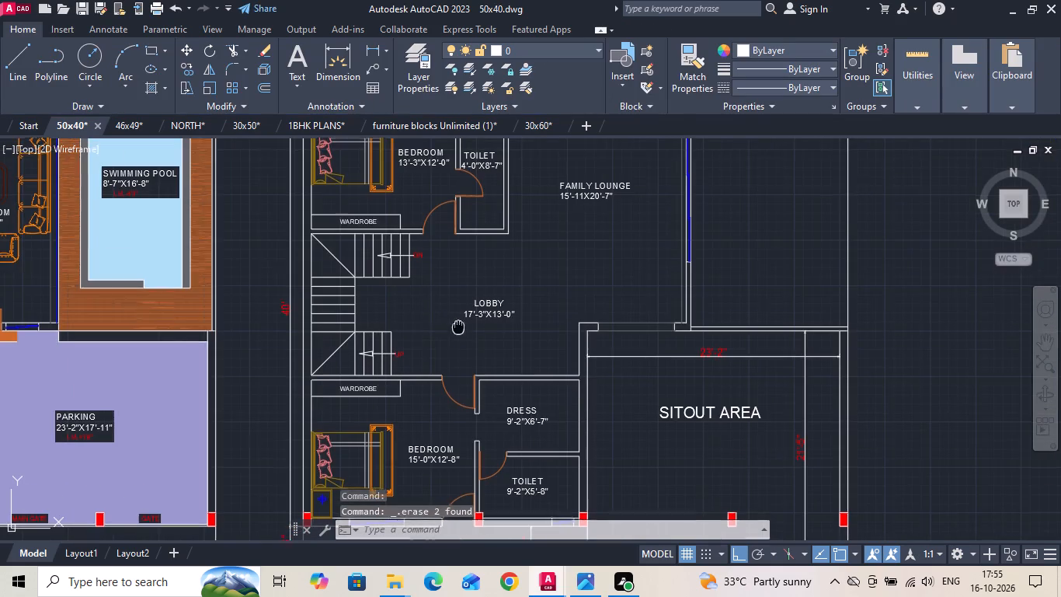
pyautogui.moveTo(456, 314); pyautogui.dragTo(441, 235, button='middle')
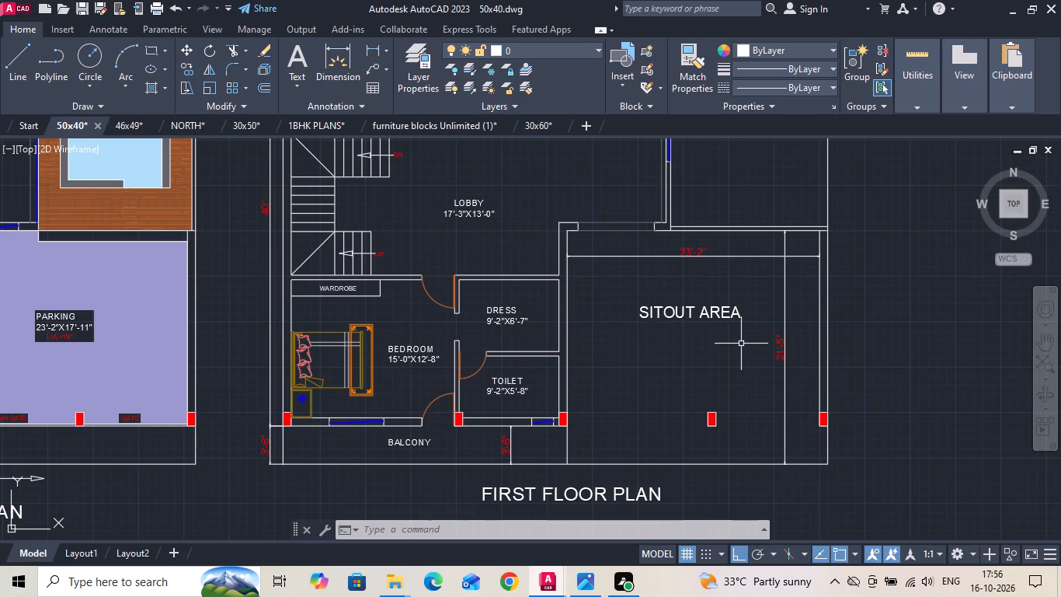
pyautogui.scroll(2, 509, 355)
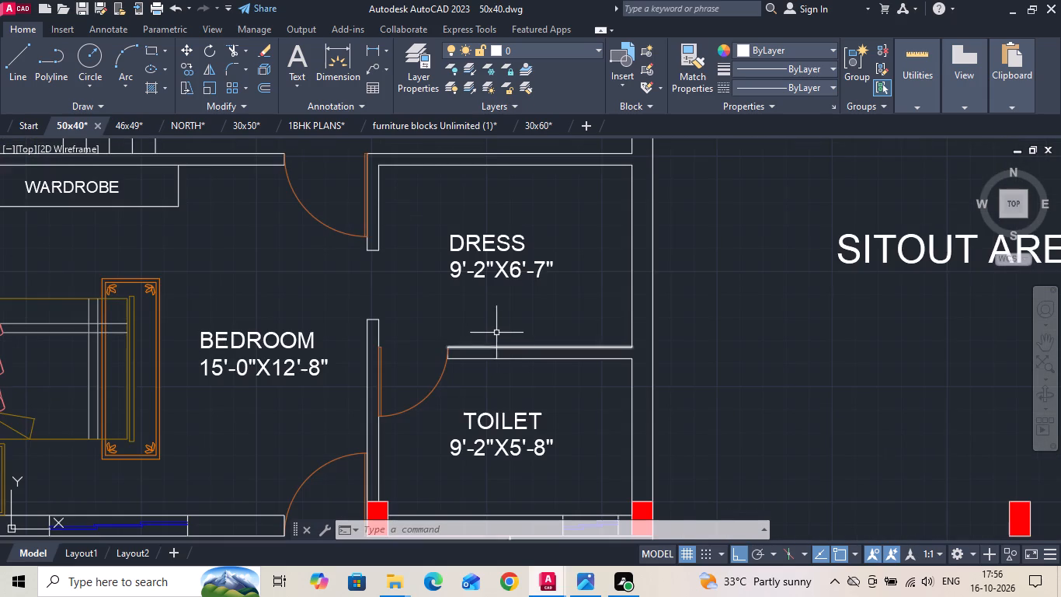
pyautogui.scroll(-1, 530, 414)
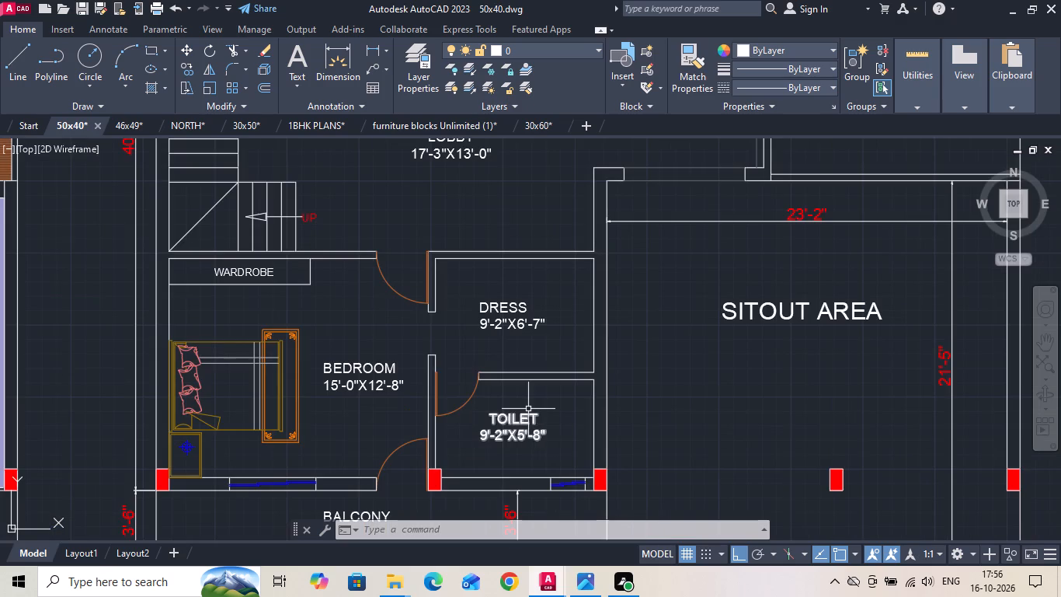
pyautogui.scroll(-3, 744, 398)
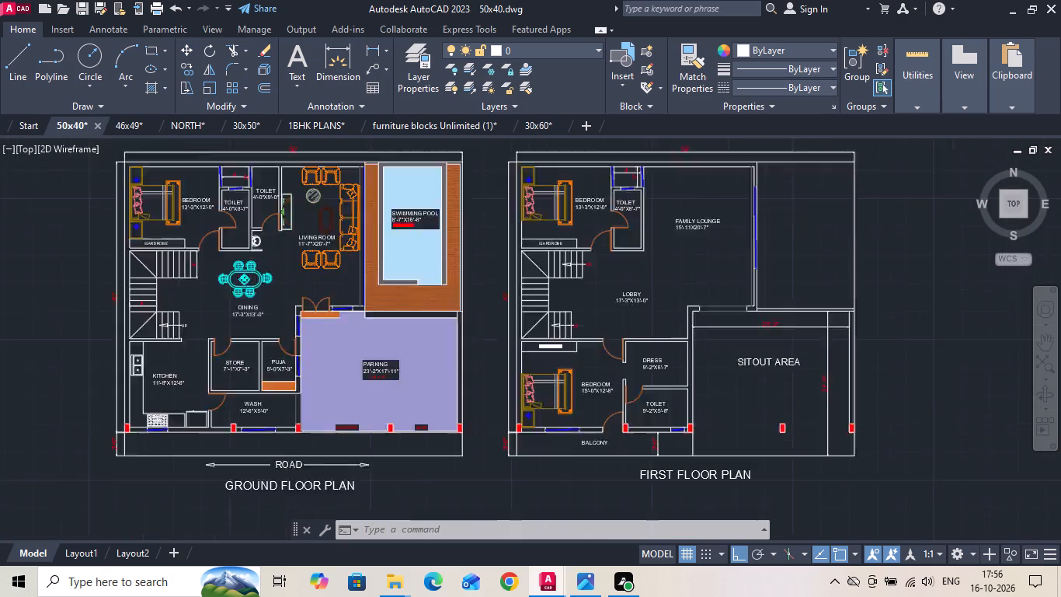
pyautogui.scroll(1, 513, 347)
pyautogui.write('H')
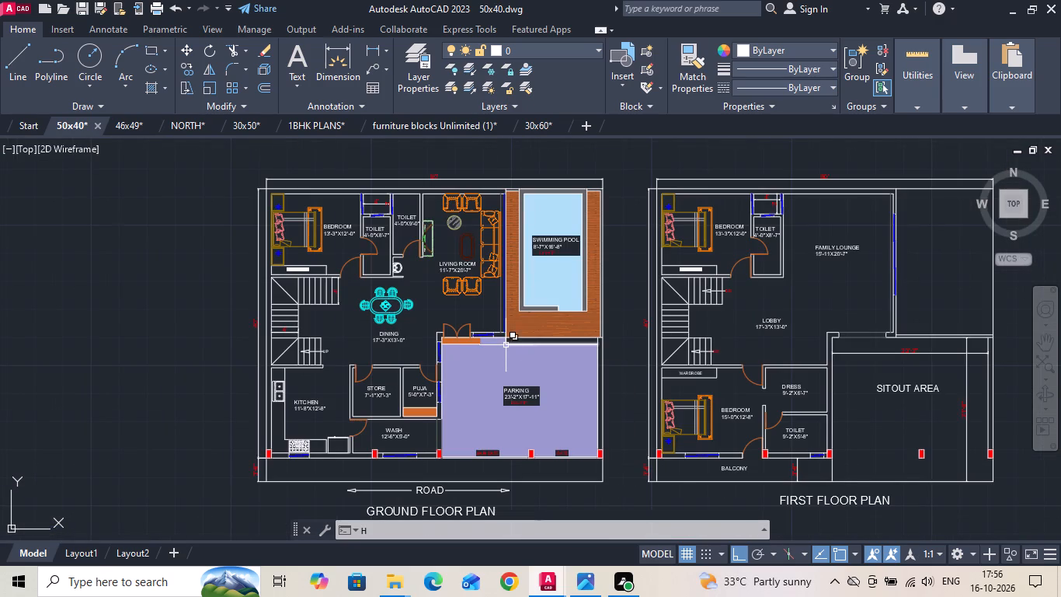
pyautogui.press('space')
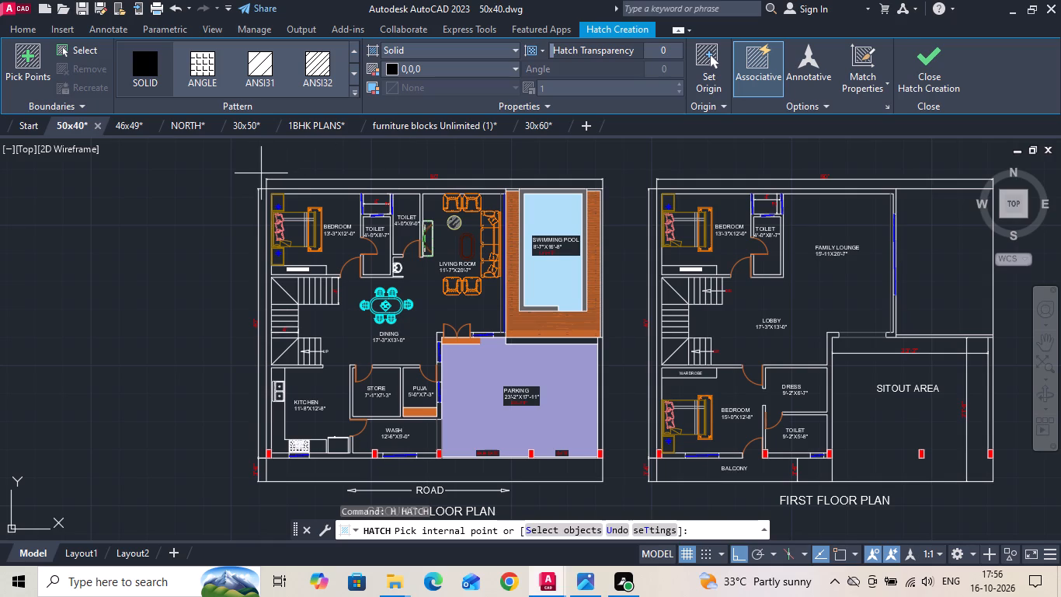
pyautogui.click(268, 219)
pyautogui.scroll(2, 415, 225)
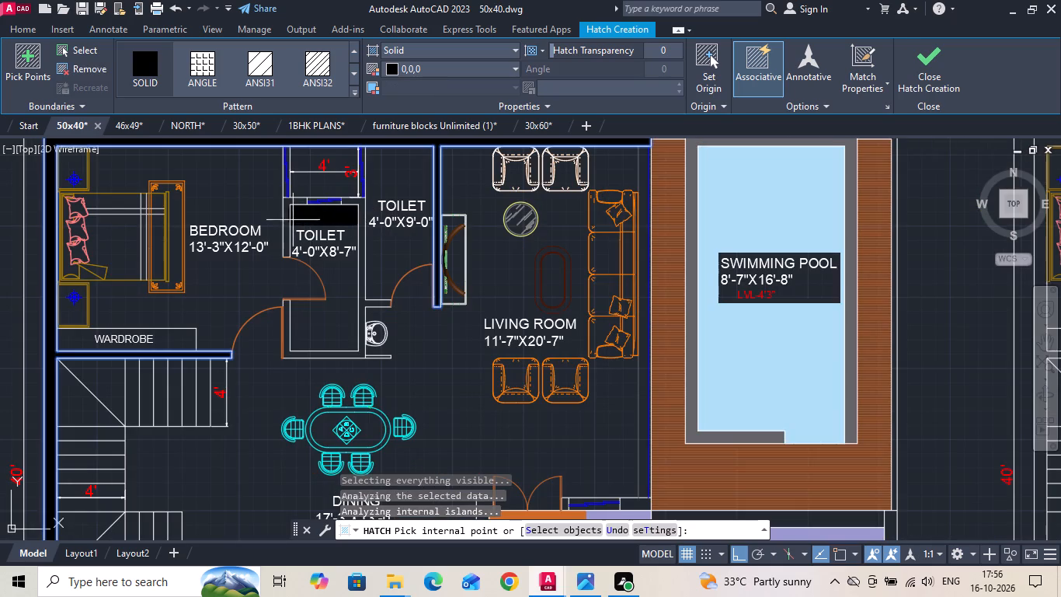
pyautogui.click(287, 207)
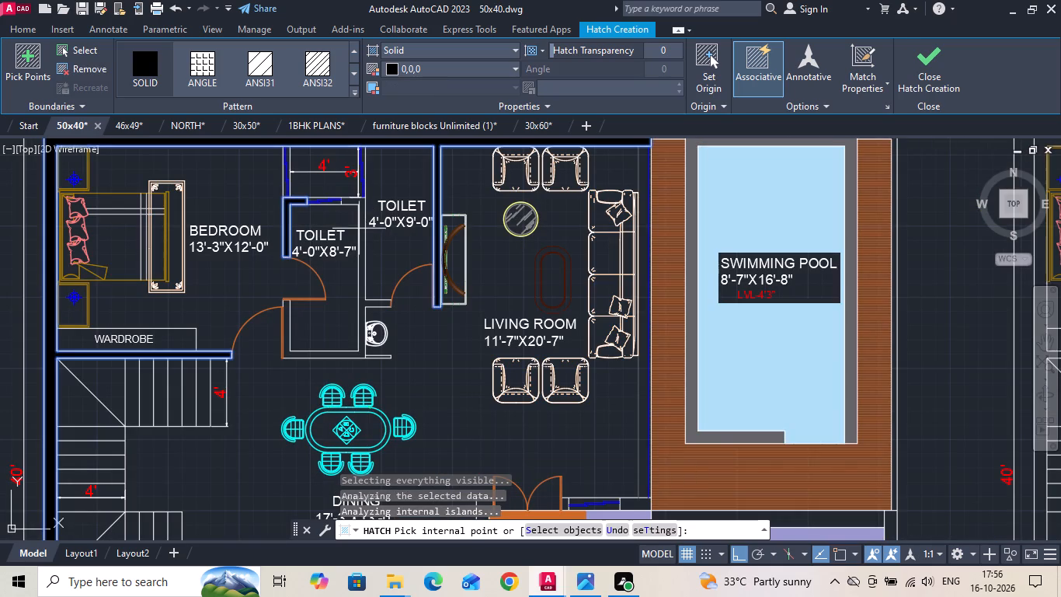
pyautogui.click(360, 222)
pyautogui.scroll(1, 382, 368)
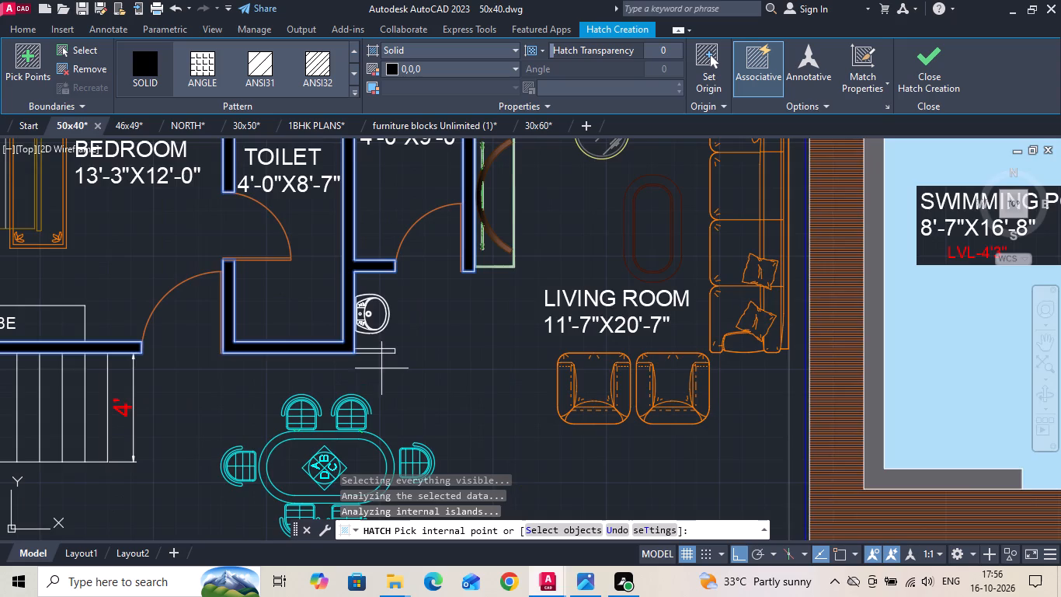
# Add the front wall segments along the kitchen and wash area to the solid black ground floor hatch.
pyautogui.scroll(-2, 482, 240)
pyautogui.moveTo(266, 370); pyautogui.dragTo(267, 190, button='middle')
pyautogui.scroll(1, 282, 358)
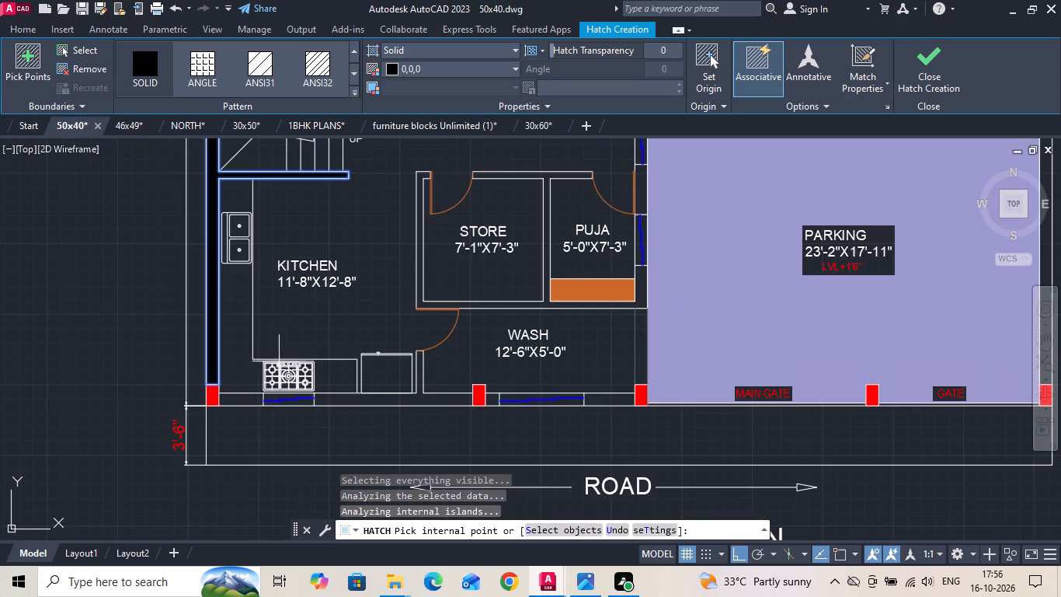
pyautogui.click(240, 401)
pyautogui.click(346, 397)
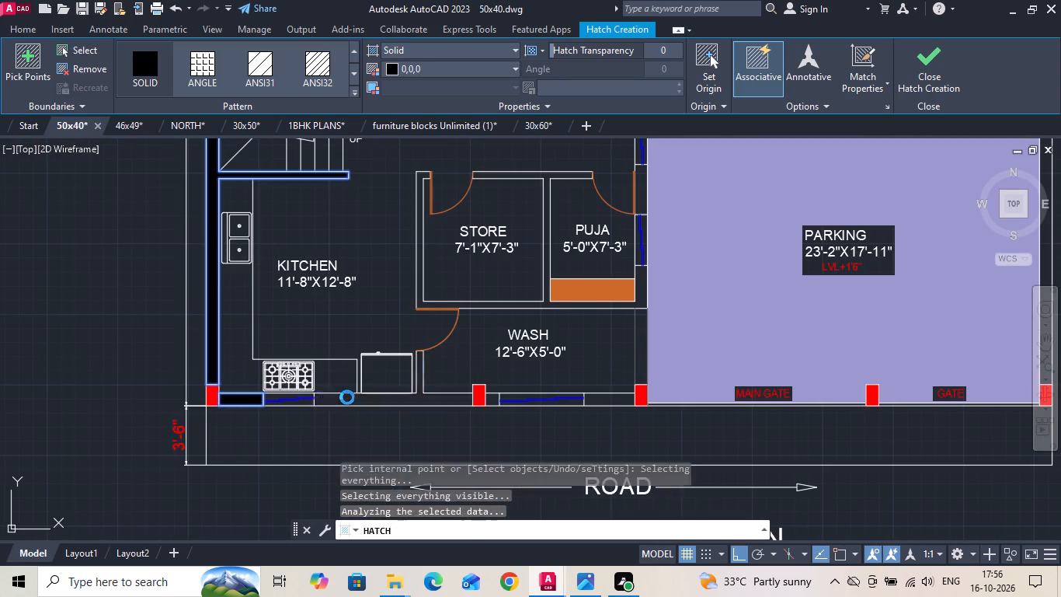
pyautogui.click(487, 398)
pyautogui.click(600, 401)
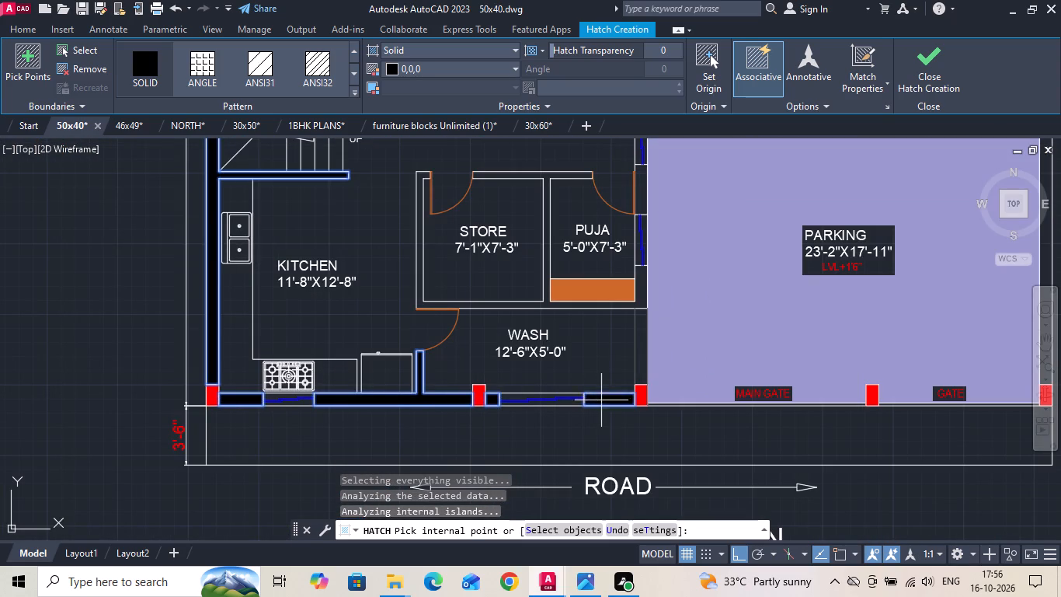
# Extend the solid hatch to the store and puja walls, the parking-side wall pieces and the wall segments around the main entrance.
pyautogui.click(640, 303)
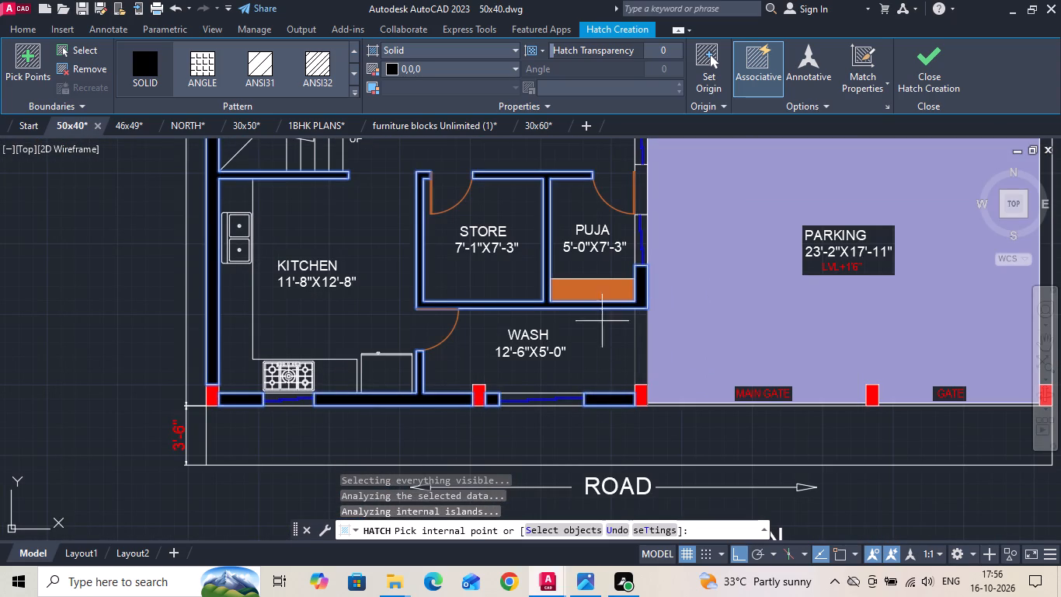
pyautogui.moveTo(603, 326); pyautogui.dragTo(584, 422, button='middle')
pyautogui.click(621, 284)
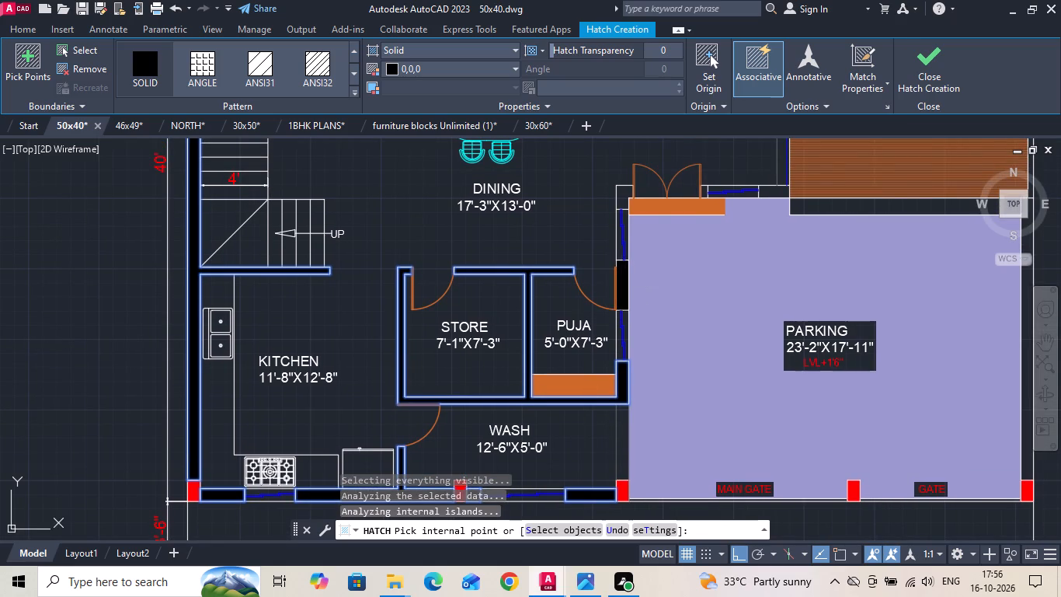
pyautogui.click(621, 193)
pyautogui.moveTo(614, 263); pyautogui.dragTo(530, 459, button='middle')
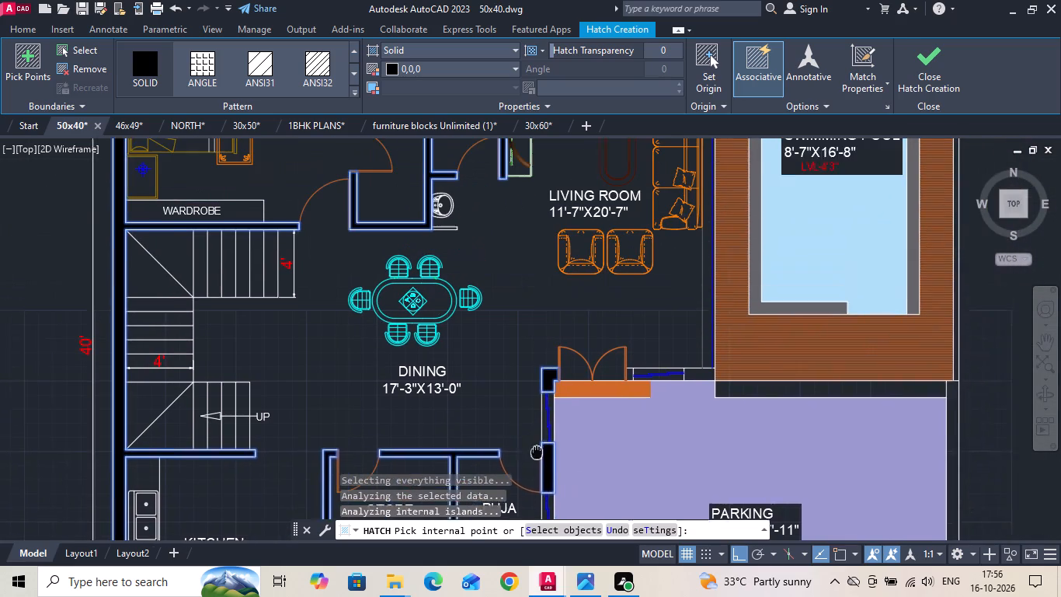
pyautogui.moveTo(530, 459); pyautogui.dragTo(529, 460, button='middle')
pyautogui.click(686, 386)
pyautogui.scroll(2, 596, 384)
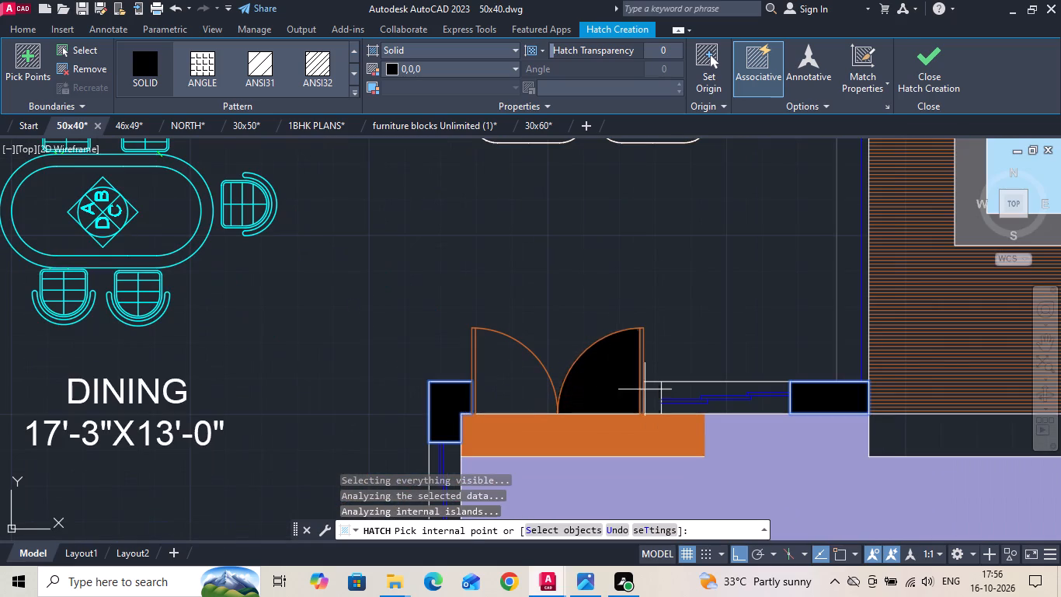
pyautogui.click(649, 395)
pyautogui.scroll(-3, 498, 432)
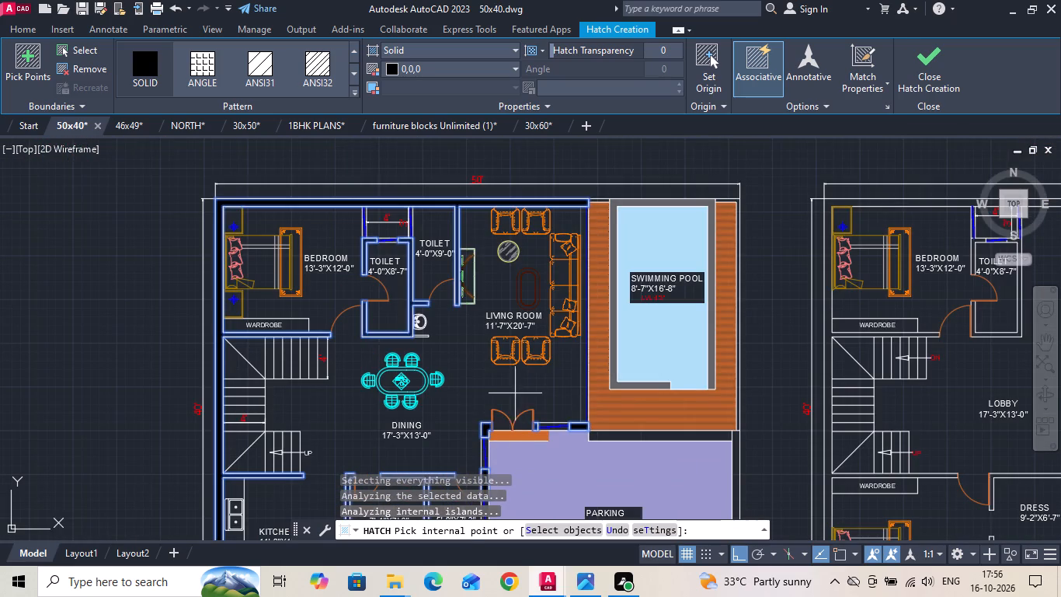
pyautogui.press('space')
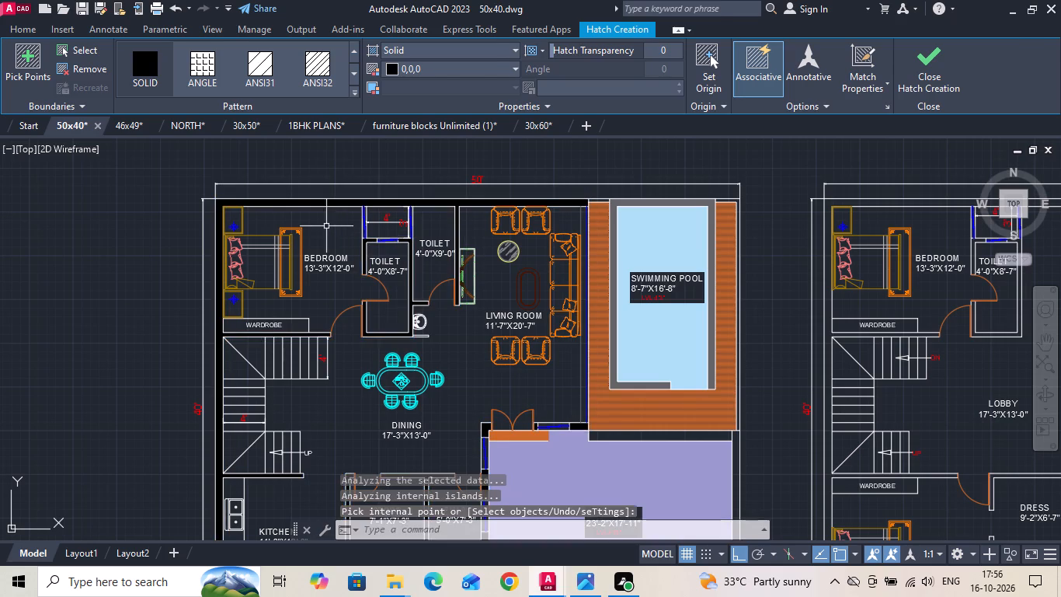
# Hatch the first floor's outer walls, the front wall pieces along the balcony and the lower bedroom-toilet partition in solid 0,0,0.
pyautogui.scroll(-1, 308, 226)
pyautogui.scroll(1, 689, 238)
pyautogui.press('space')
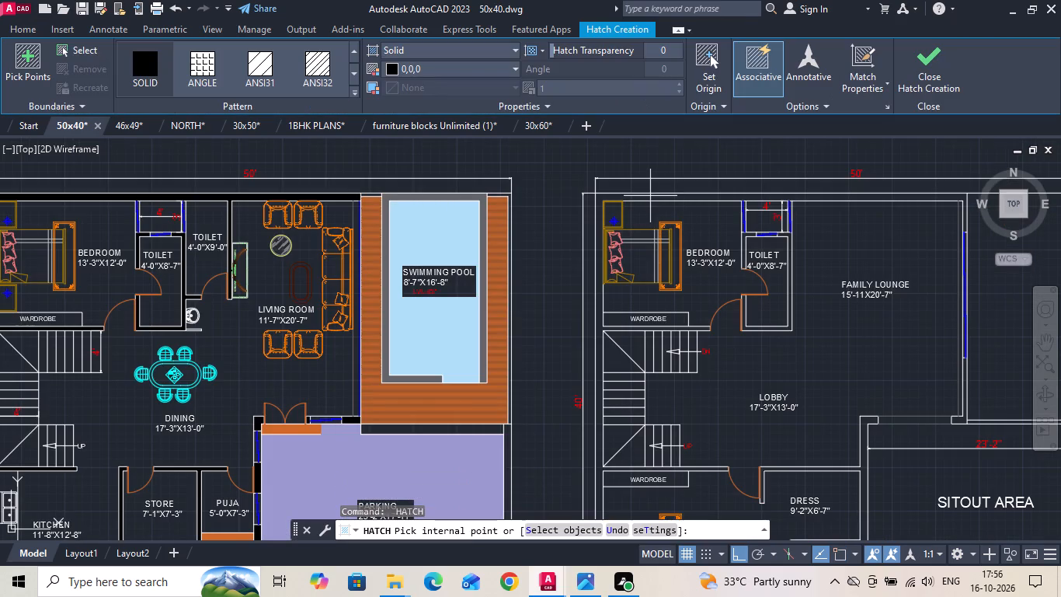
pyautogui.scroll(-1, 647, 195)
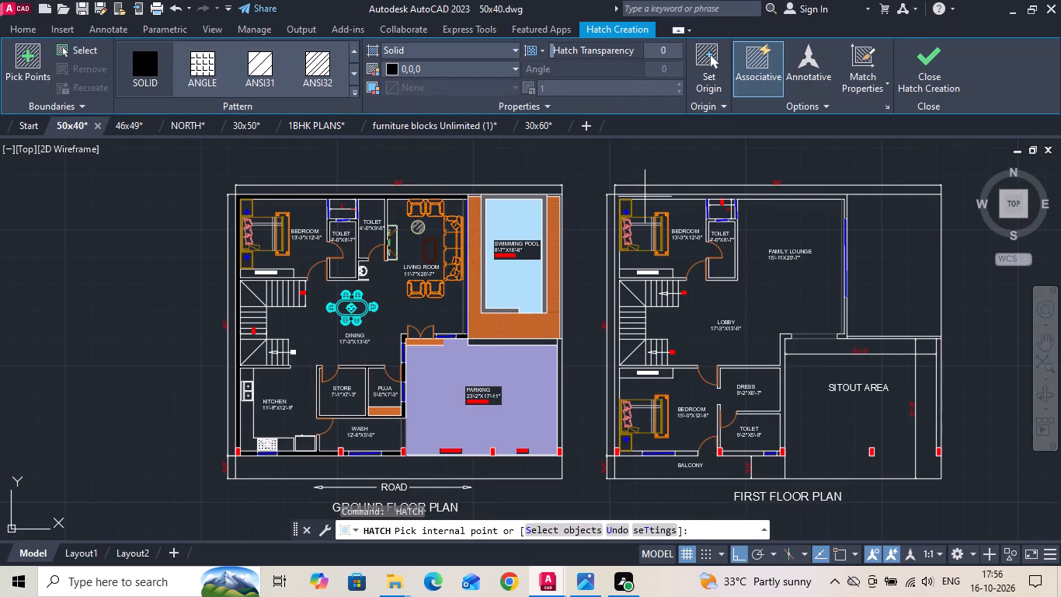
pyautogui.click(645, 197)
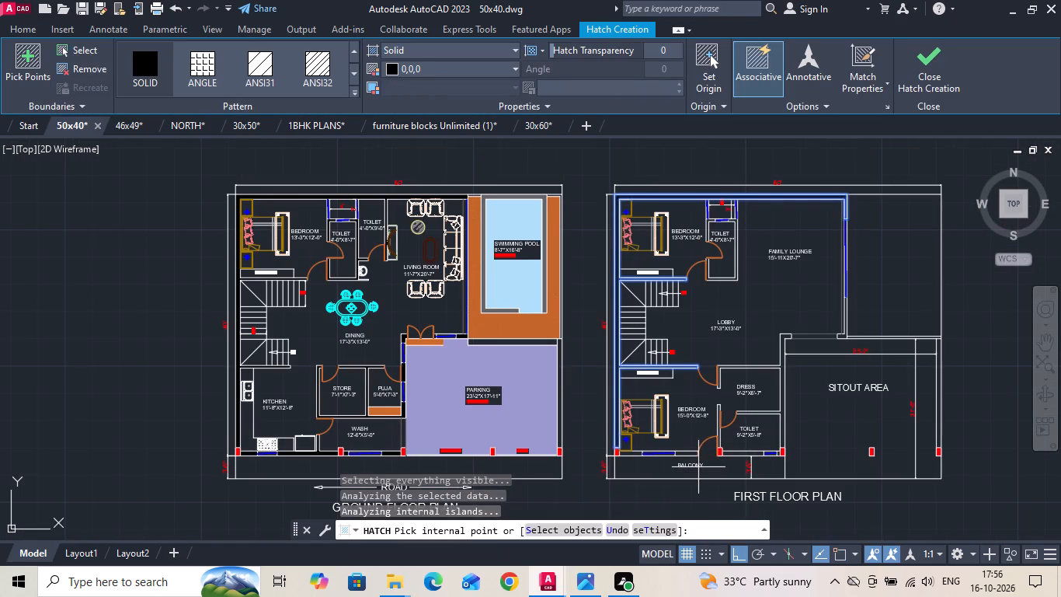
pyautogui.scroll(2, 699, 504)
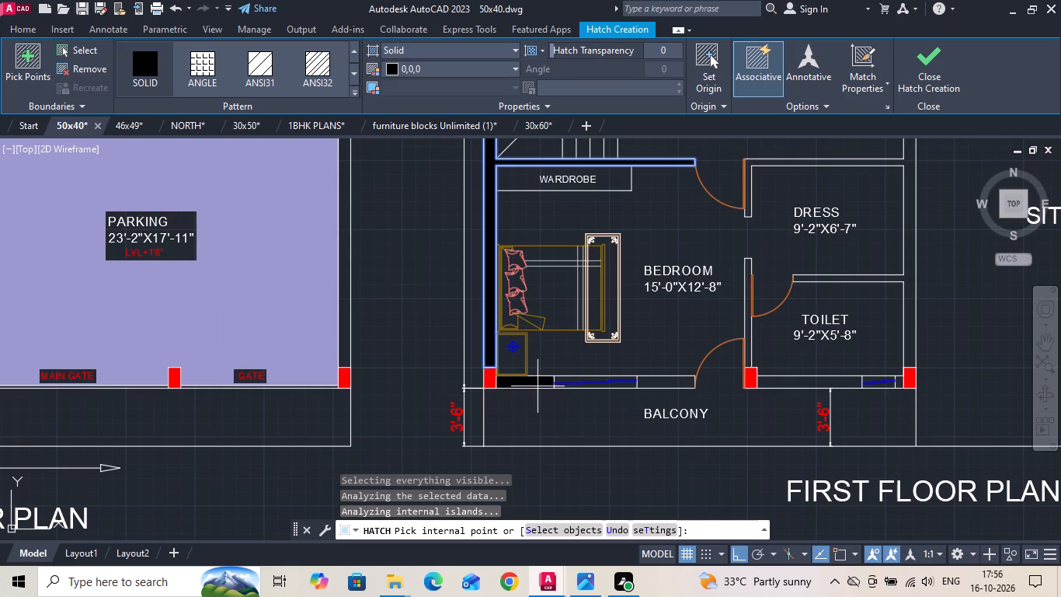
pyautogui.click(537, 386)
pyautogui.click(678, 385)
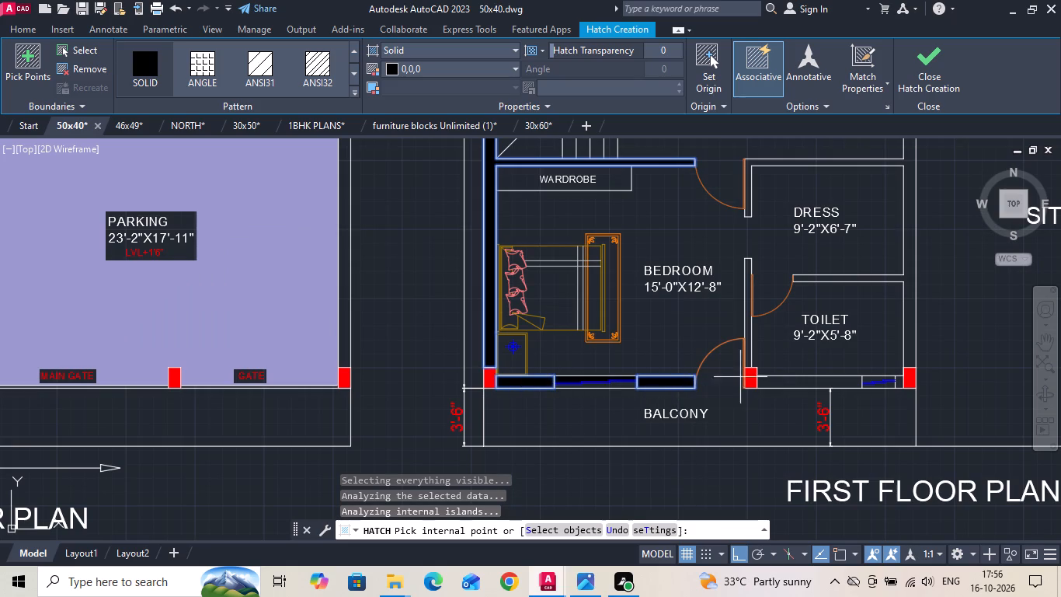
pyautogui.click(791, 385)
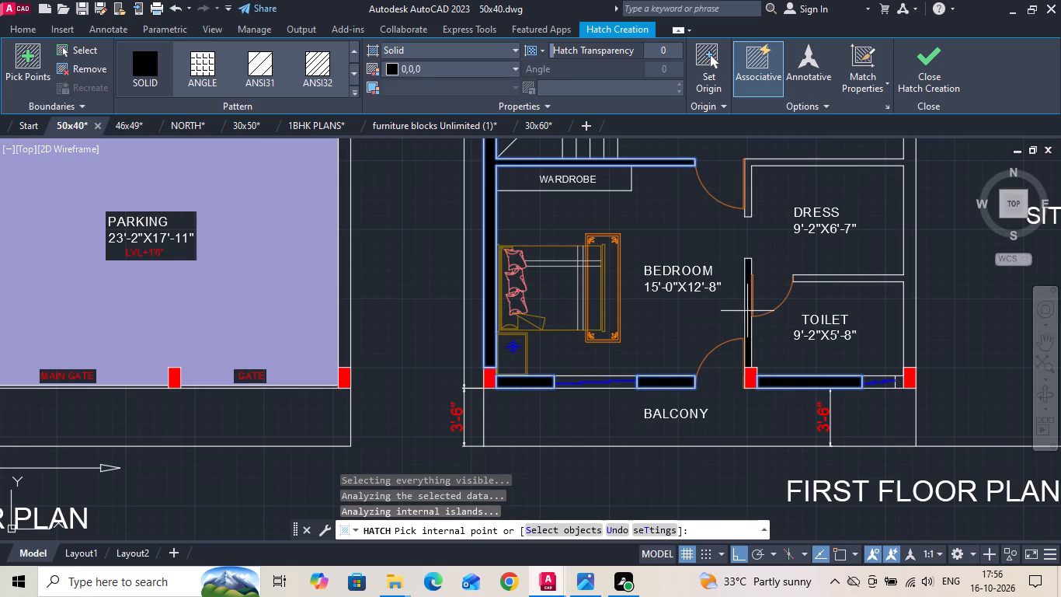
pyautogui.click(747, 309)
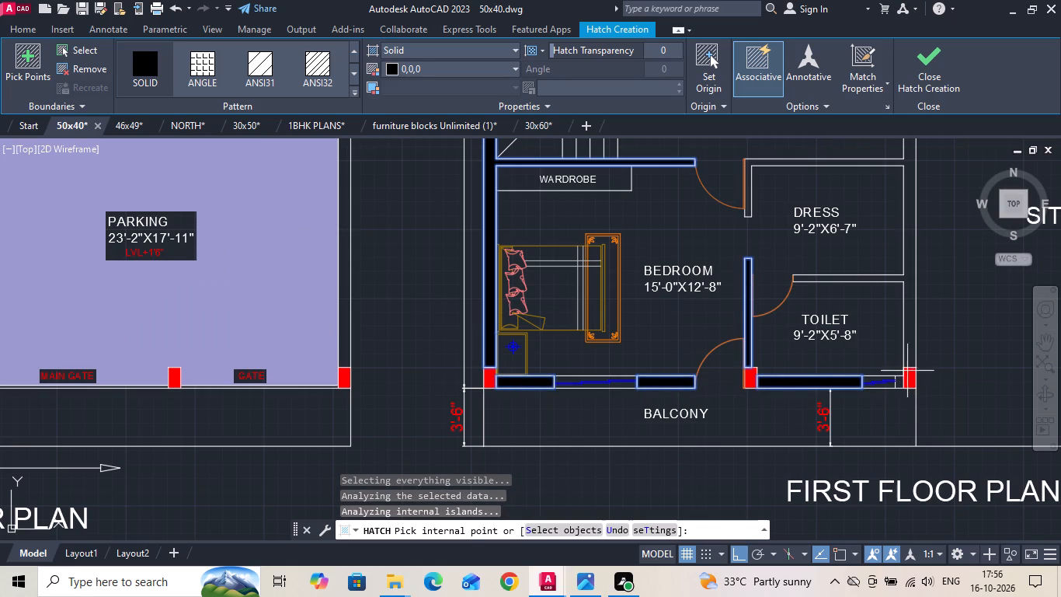
pyautogui.click(901, 382)
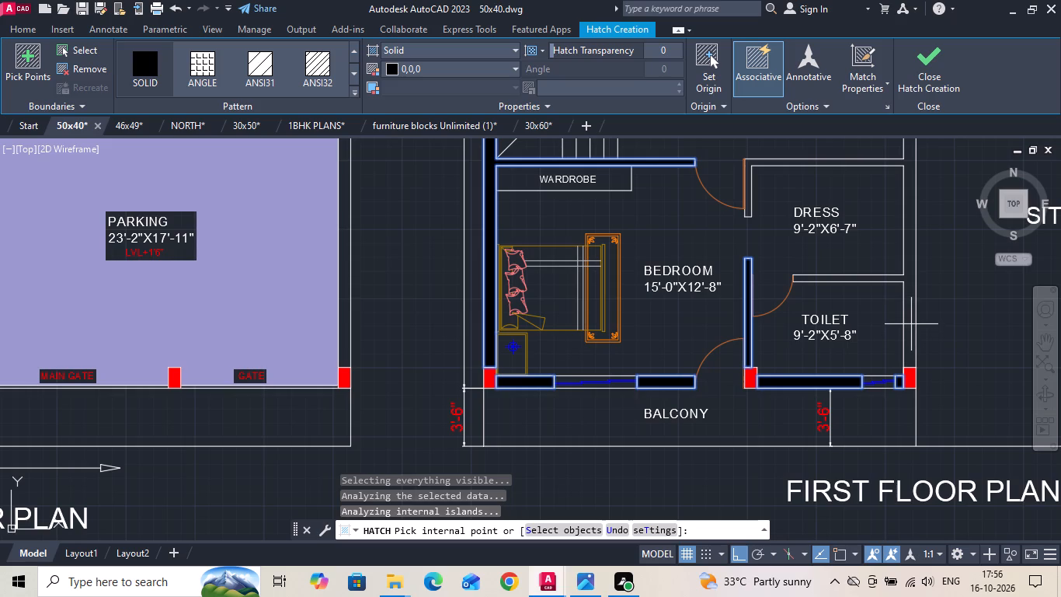
# Extend the solid hatch to the dress and lower toilet walls and to the lounge wall corner beside the sitout area.
pyautogui.moveTo(910, 322); pyautogui.dragTo(875, 438, button='middle')
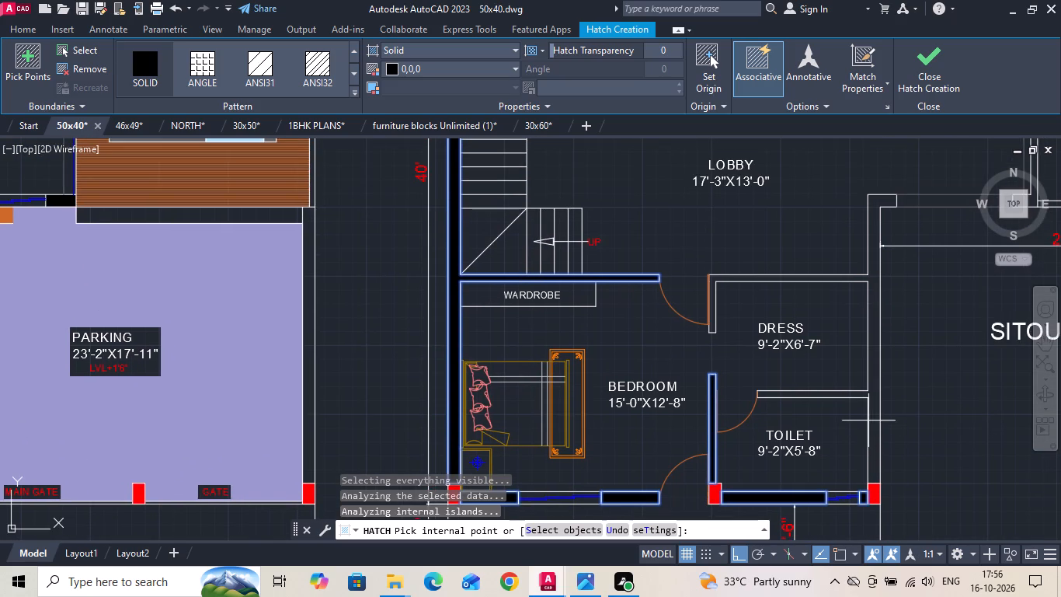
pyautogui.click(875, 405)
pyautogui.scroll(-1, 408, 401)
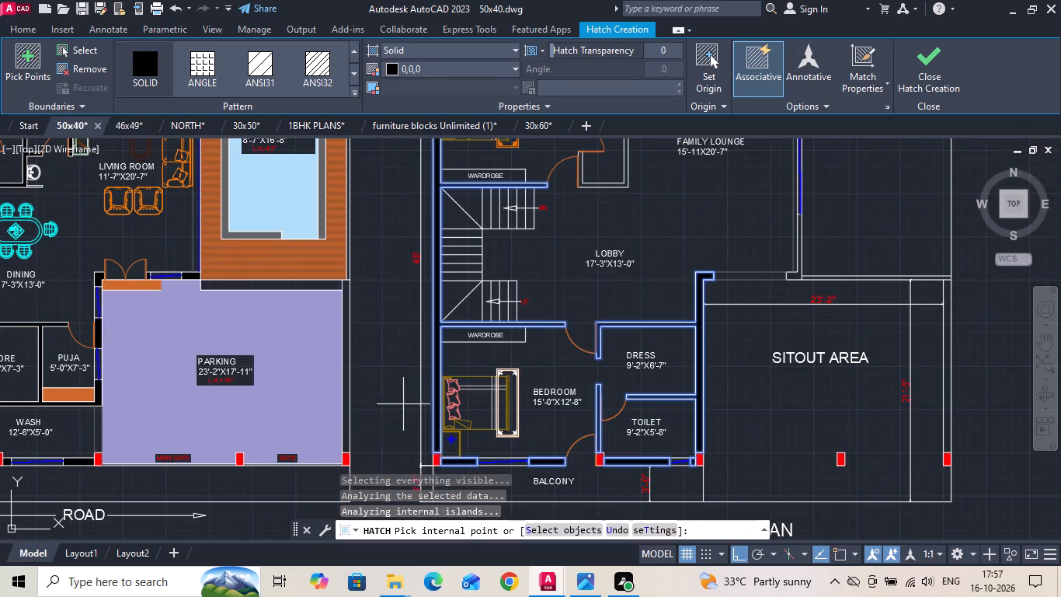
pyautogui.scroll(1, 802, 269)
pyautogui.click(786, 282)
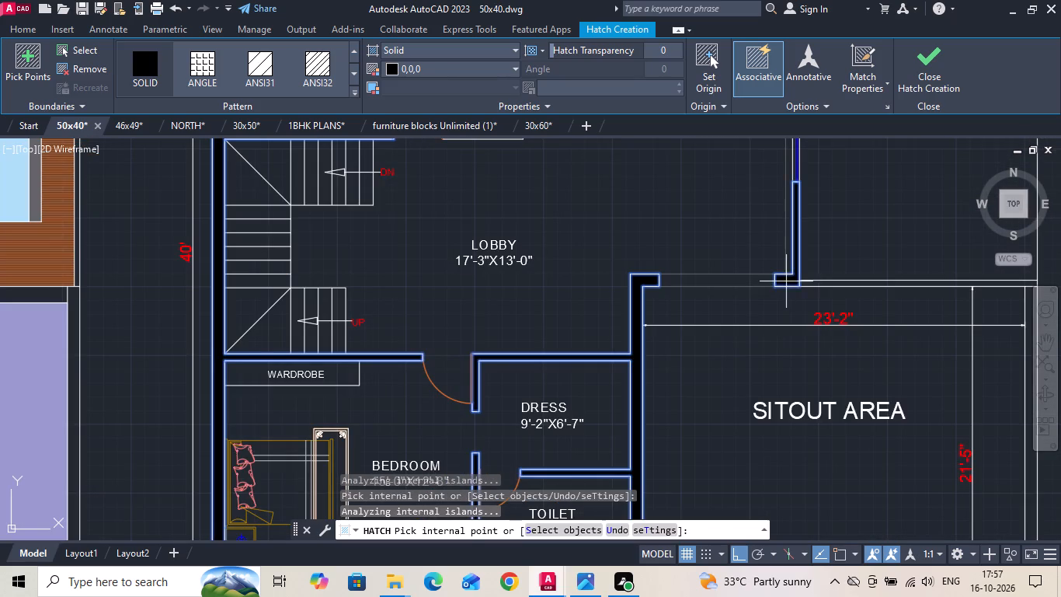
# Add the wall pieces around the 4'-0"X8'-7" first floor toilet to the solid hatch and finish the hatch.
pyautogui.scroll(-2, 695, 377)
pyautogui.scroll(2, 716, 260)
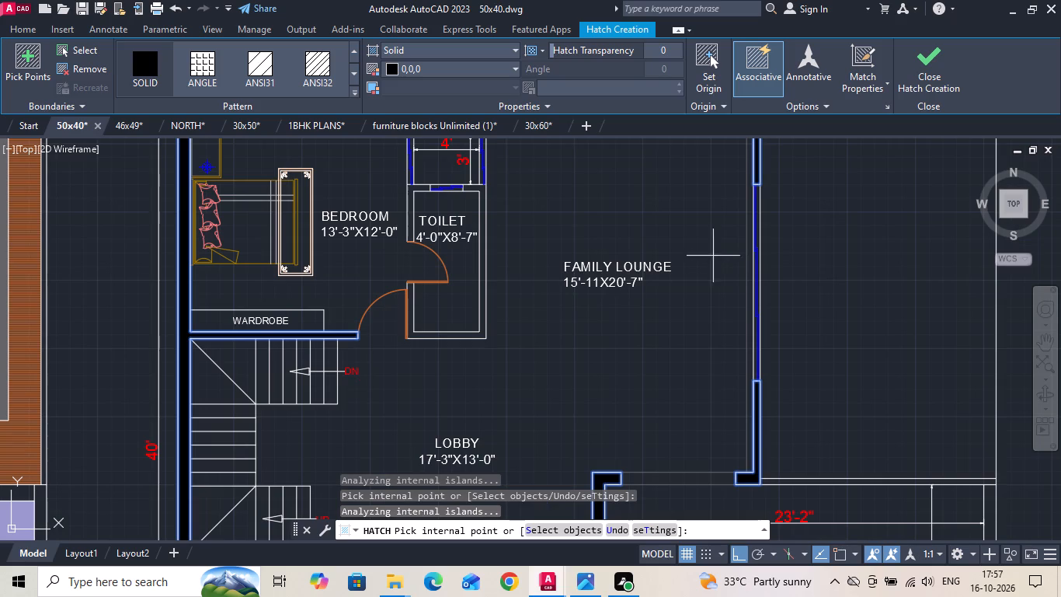
pyautogui.click(478, 336)
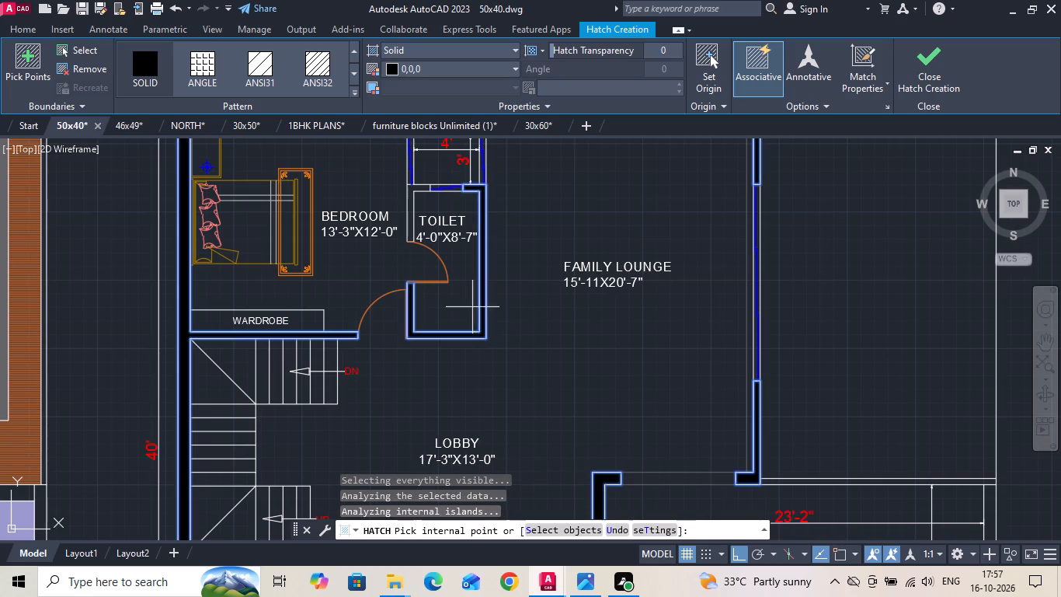
pyautogui.click(410, 194)
pyautogui.scroll(-1, 558, 410)
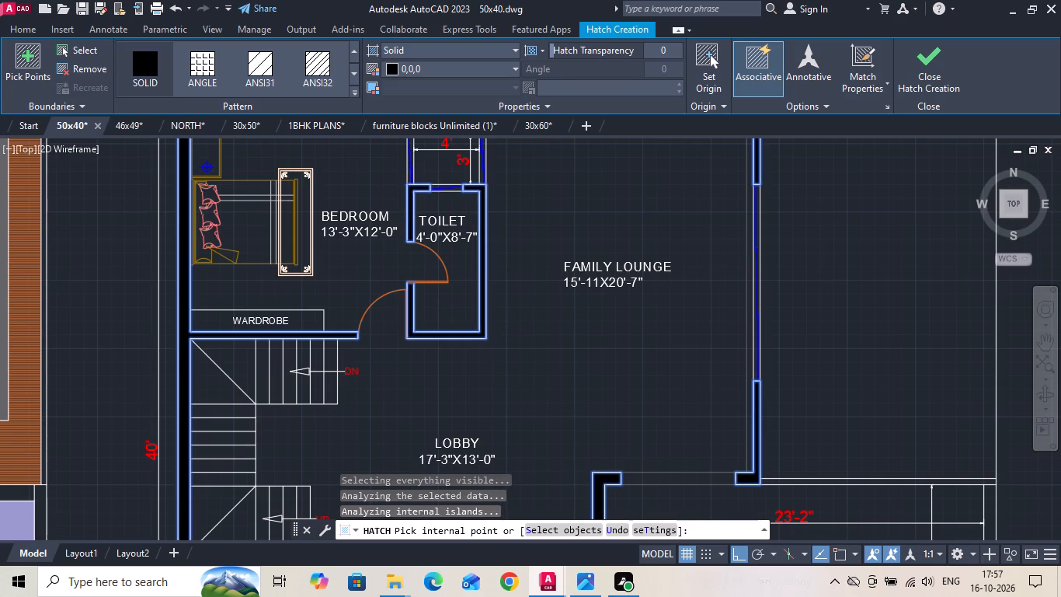
pyautogui.scroll(1, 411, 365)
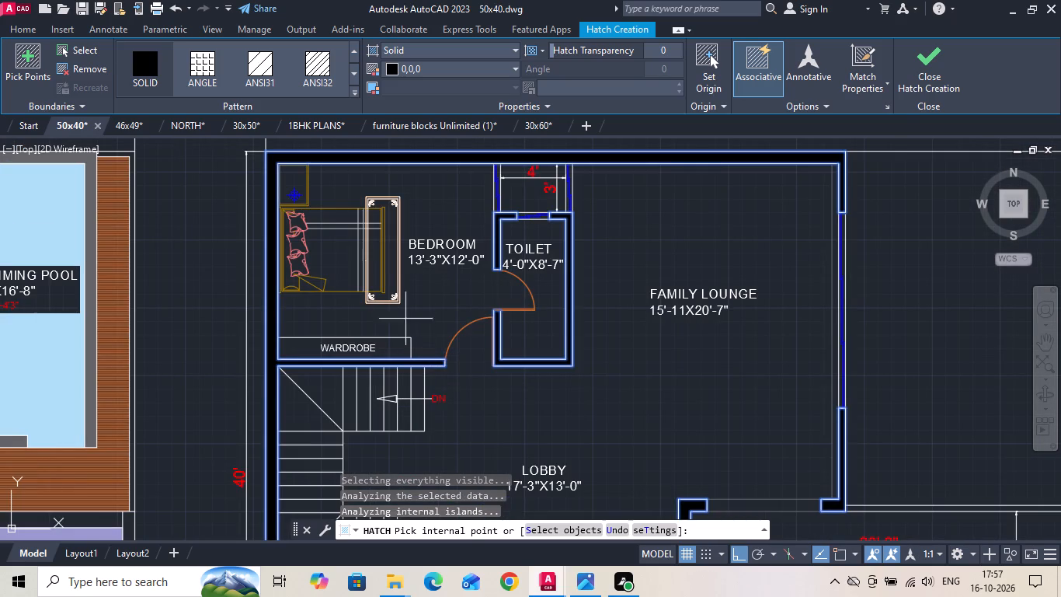
pyautogui.scroll(-1, 429, 251)
pyautogui.moveTo(527, 372); pyautogui.dragTo(519, 264, button='middle')
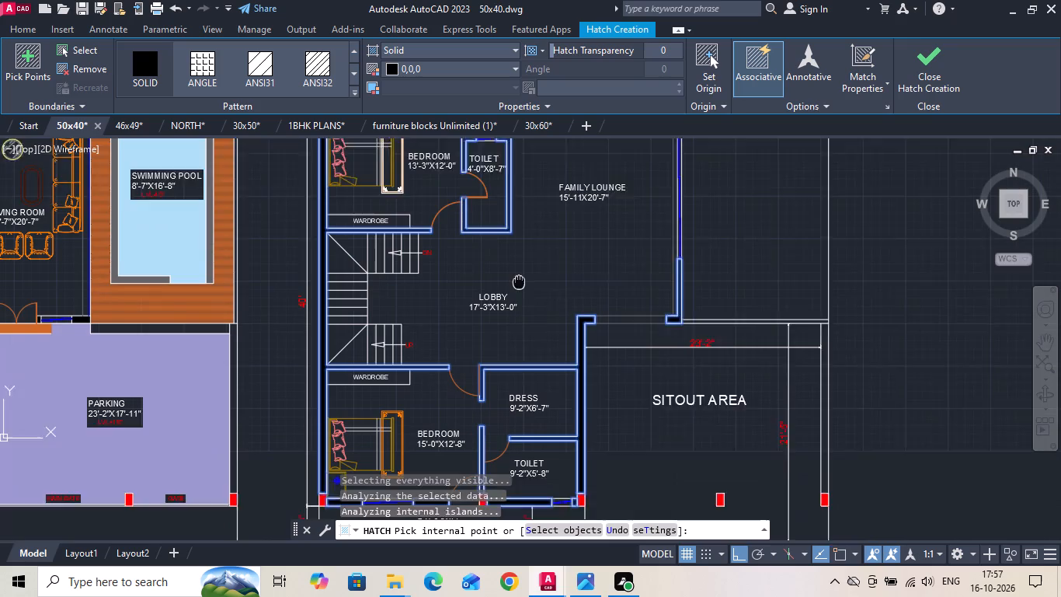
pyautogui.moveTo(519, 264); pyautogui.dragTo(519, 228, button='middle')
pyautogui.moveTo(525, 393); pyautogui.dragTo(532, 304, button='middle')
pyautogui.scroll(3, 560, 353)
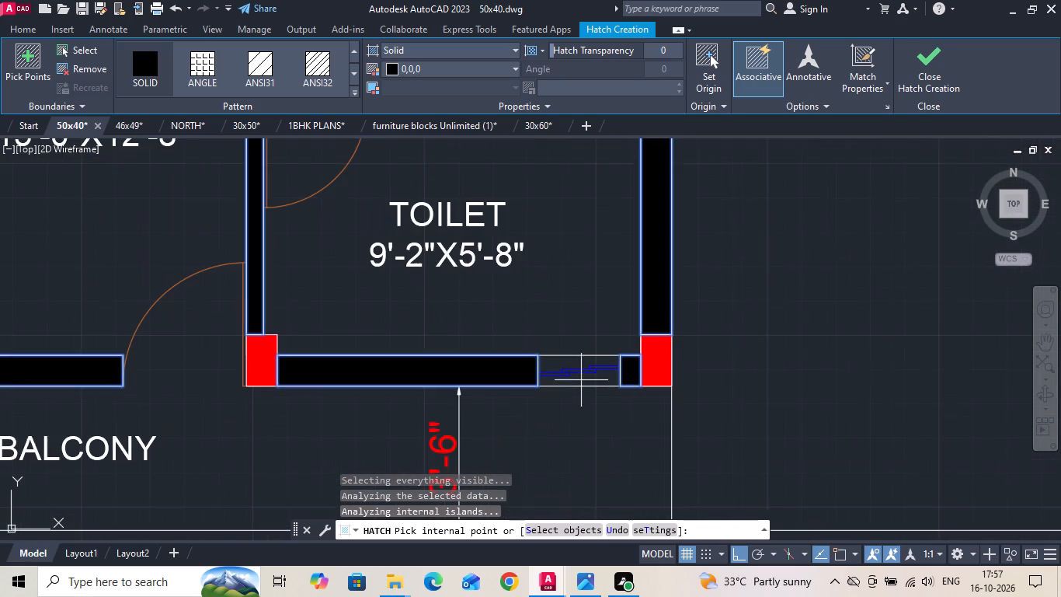
pyautogui.press('space')
# Save the 50x40 drawing.
pyautogui.hotkey('ctrl', 's')
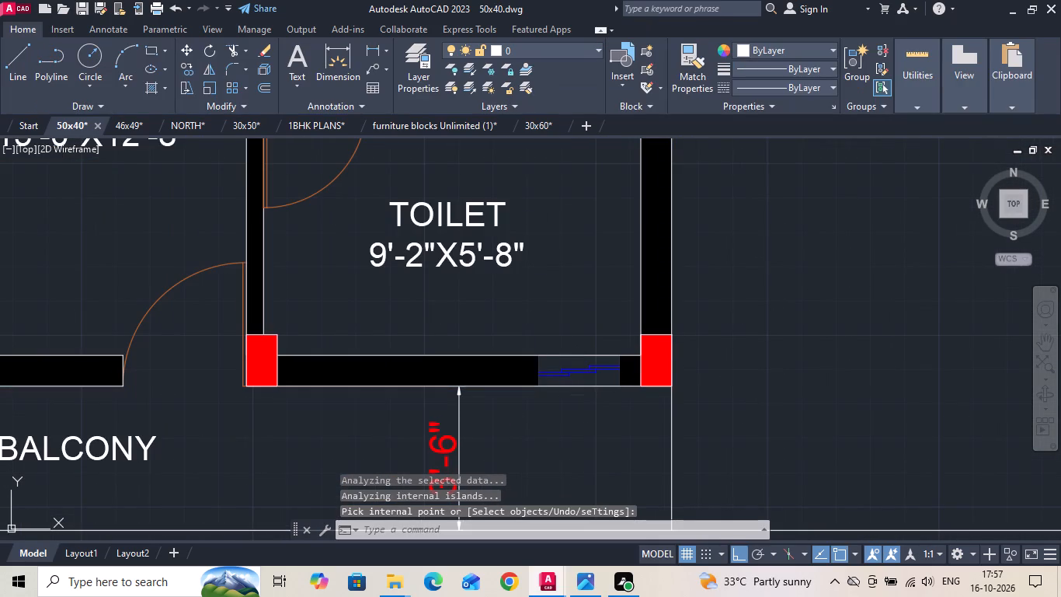
pyautogui.hotkey('ctrl', 's')
pyautogui.scroll(-2, 587, 395)
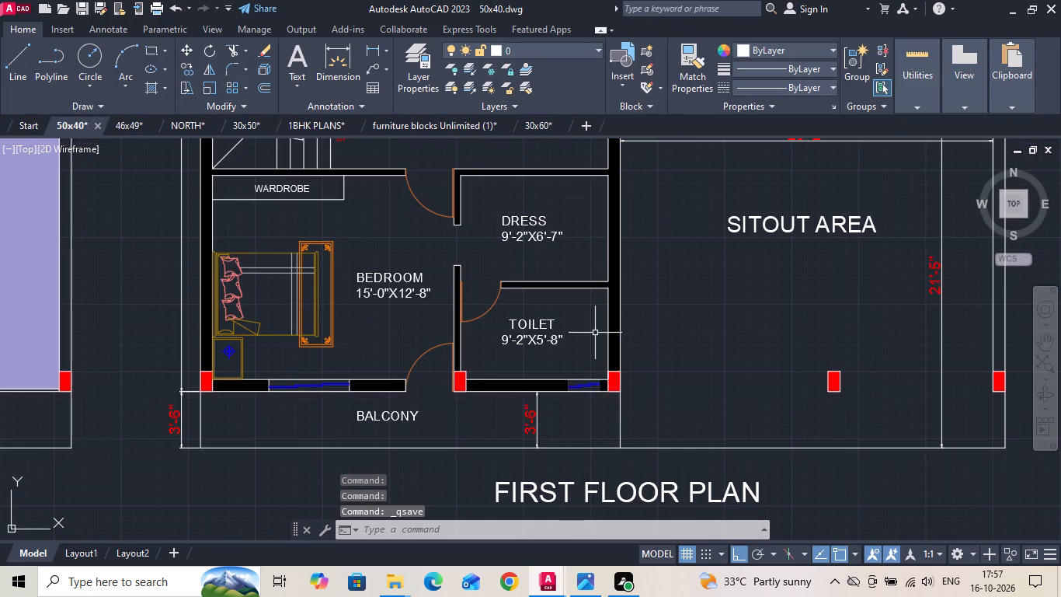
pyautogui.scroll(-2, 594, 331)
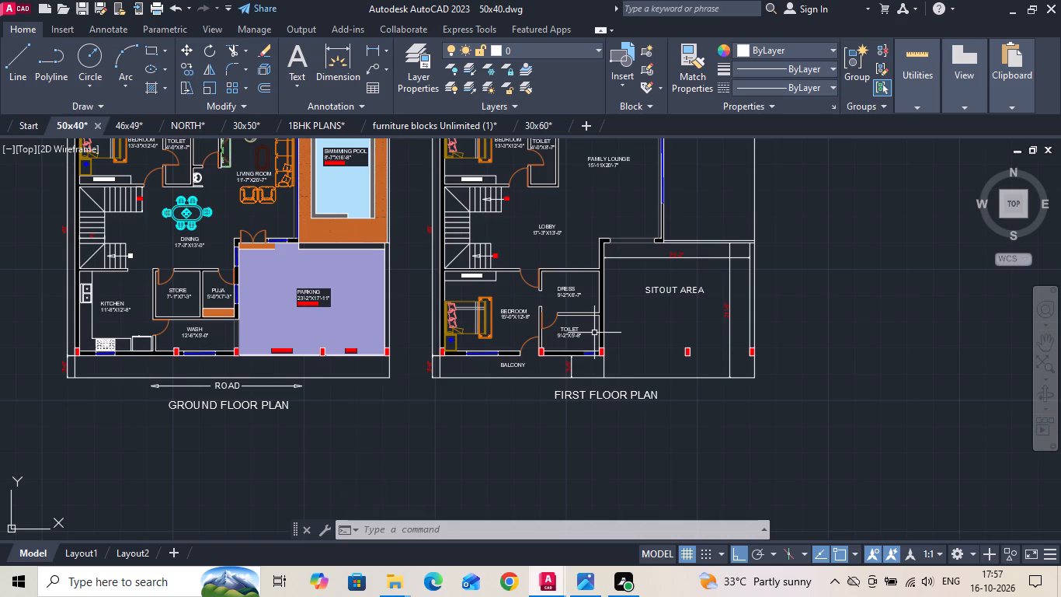
pyautogui.hotkey('ctrl', 's')
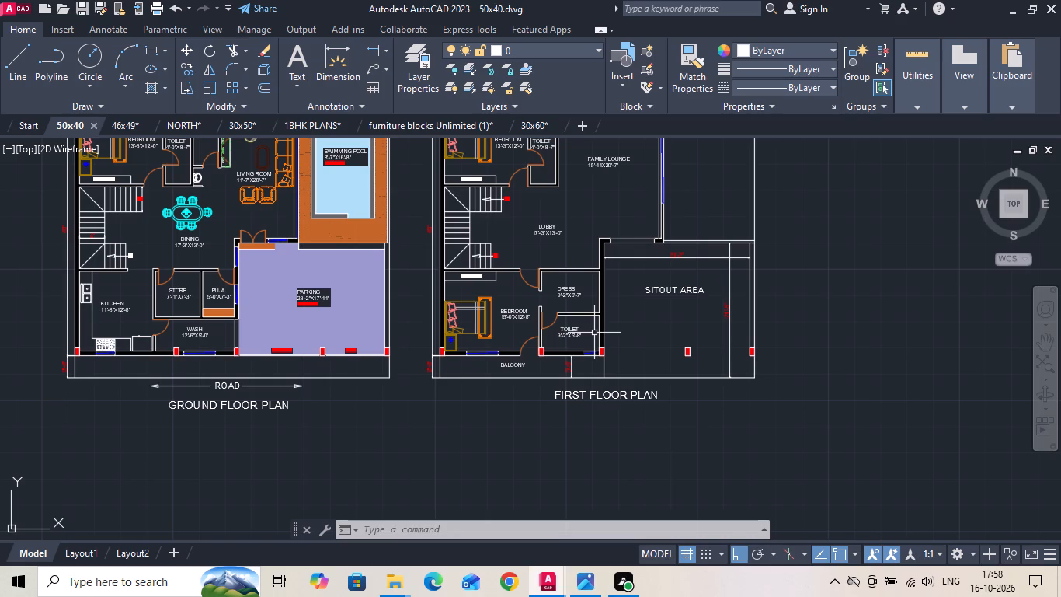
pyautogui.hotkey('ctrl', 's')
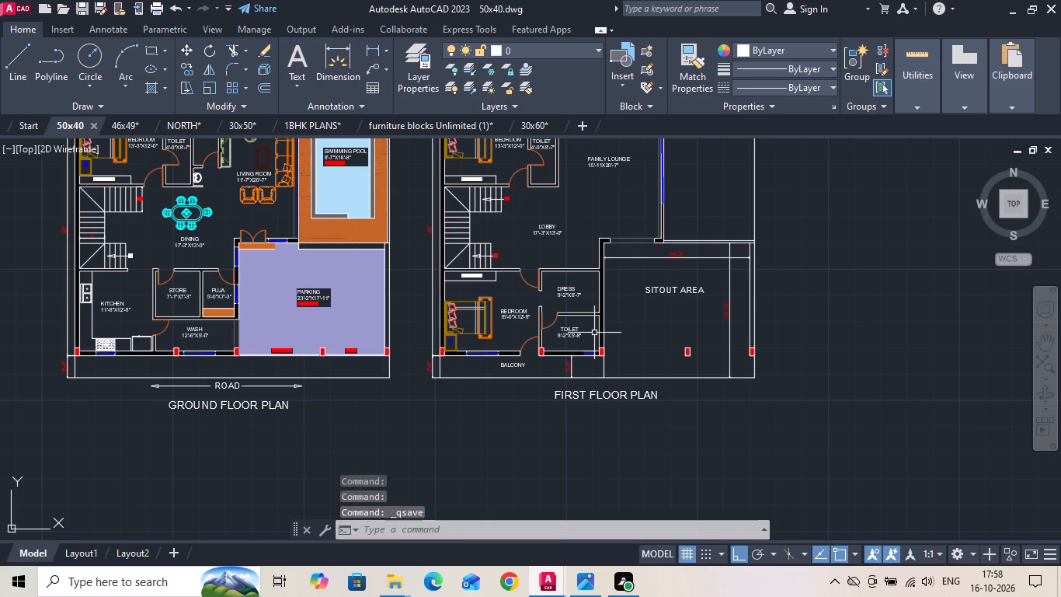
pyautogui.press('Escape')
pyautogui.hotkey('ctrl', 's')
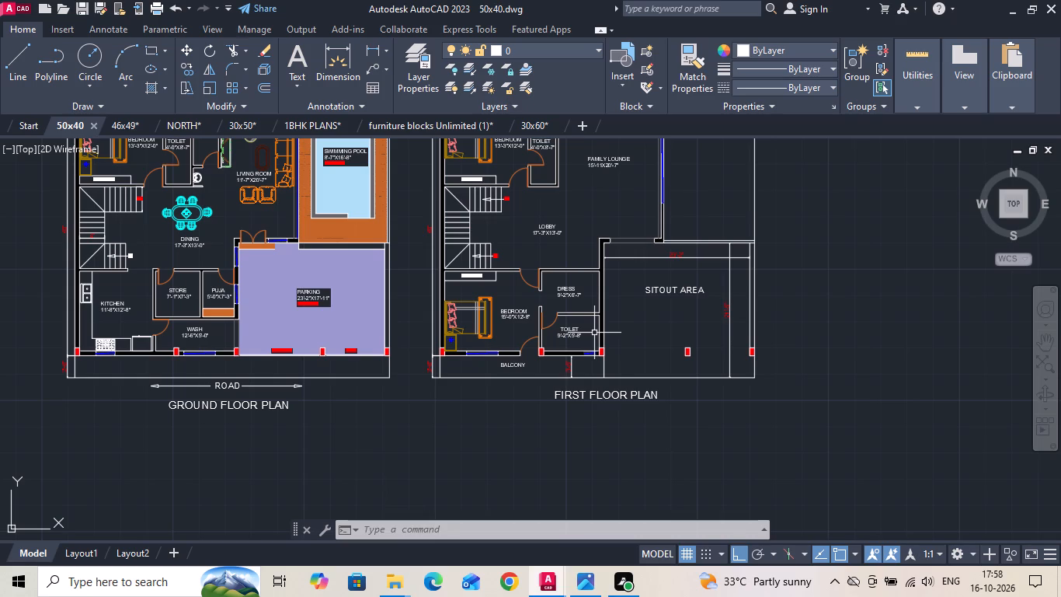
pyautogui.press('Escape')
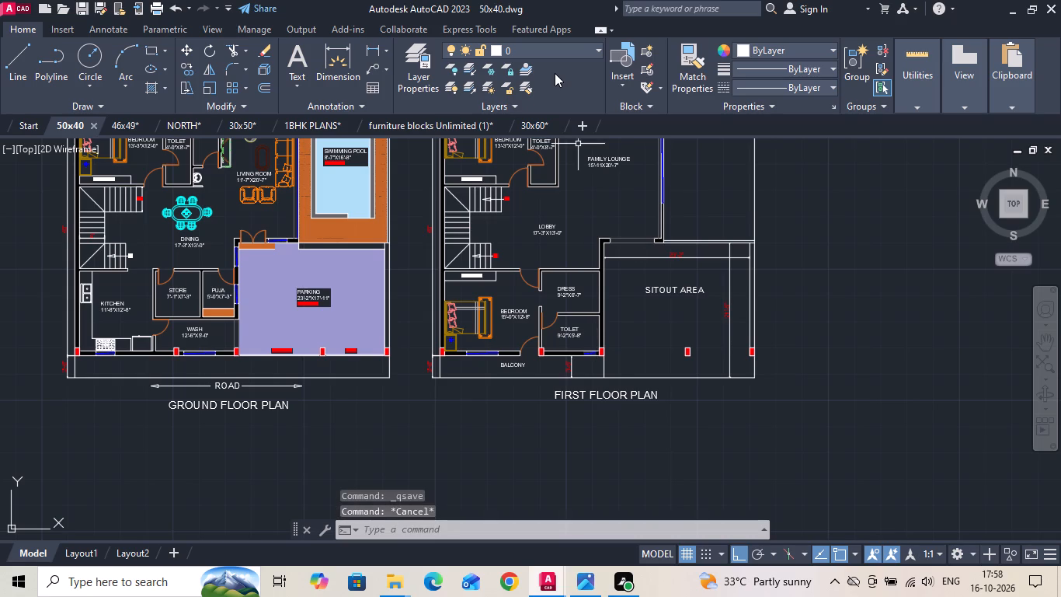
pyautogui.hotkey('ctrl', 's')
pyautogui.hotkey('ctrl', 's')
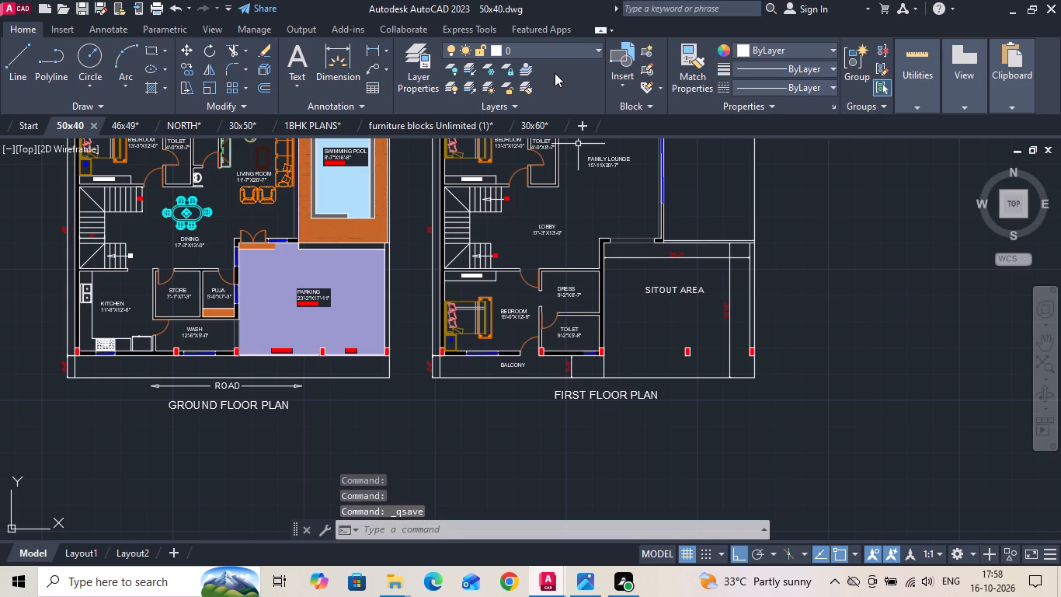
# Draw a large rectangle in the empty area beside the first floor plan, with two thin rectangles overlapping its opposite vertical sides.
pyautogui.write('RE')
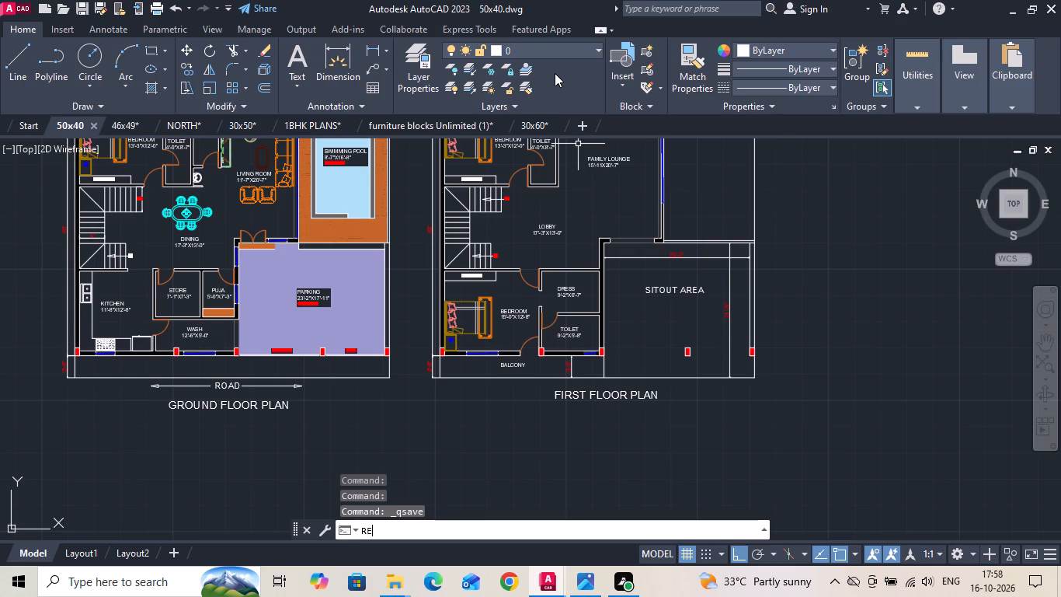
pyautogui.press('space')
pyautogui.write('REC')
pyautogui.press('space')
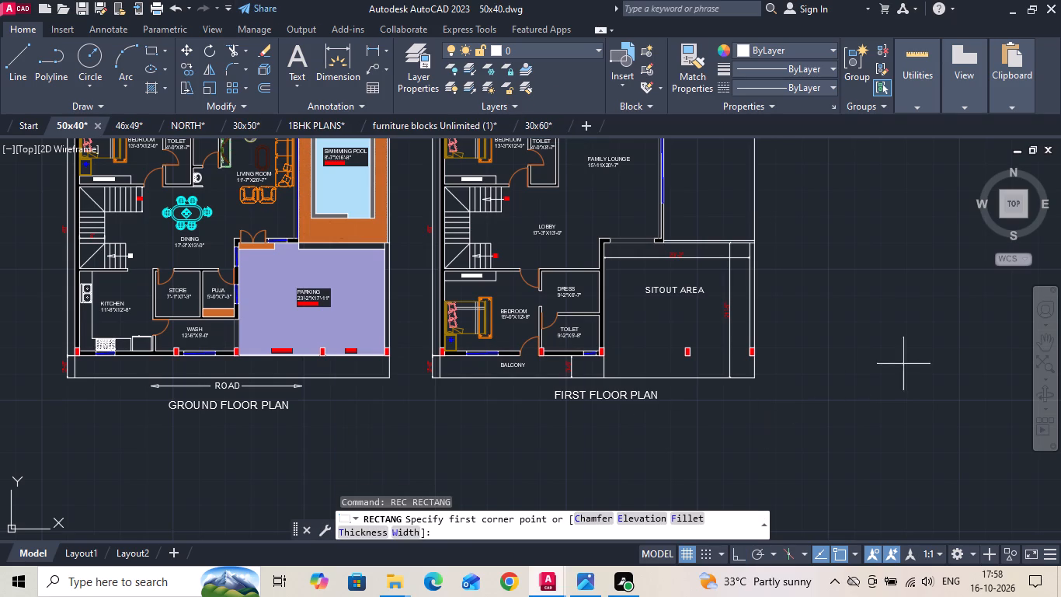
pyautogui.moveTo(950, 335); pyautogui.dragTo(523, 326, button='middle')
pyautogui.moveTo(481, 243); pyautogui.dragTo(515, 315)
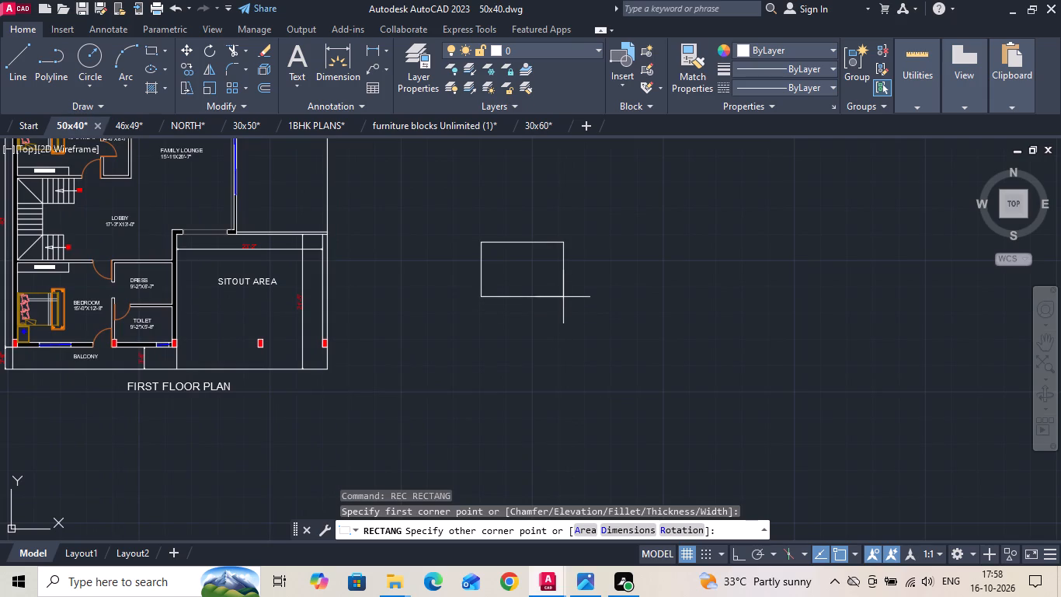
pyautogui.scroll(2, 551, 272)
pyautogui.click(534, 289)
pyautogui.press('space')
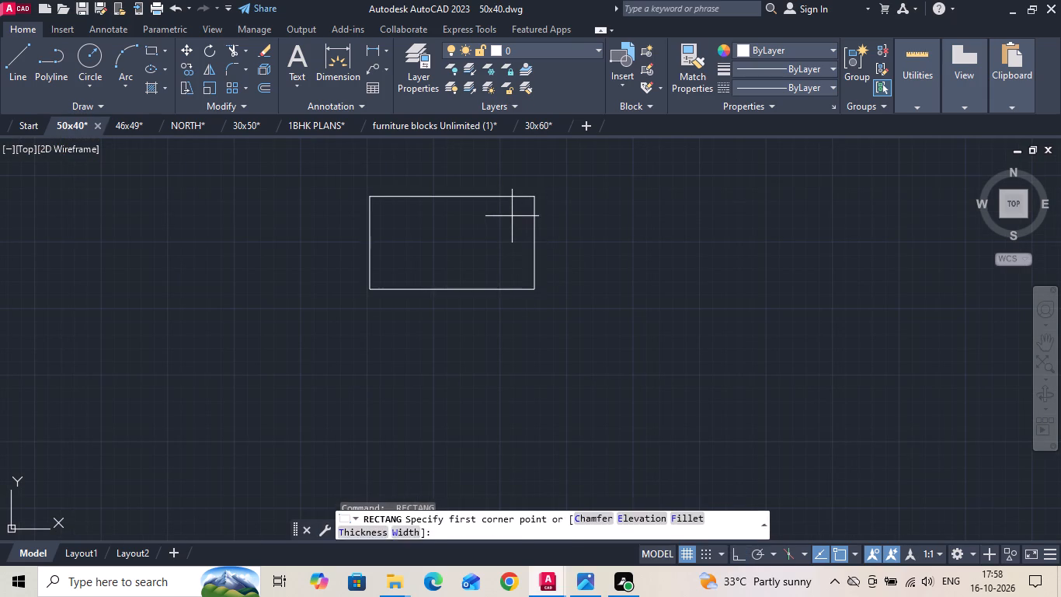
pyautogui.click(512, 215)
pyautogui.click(559, 226)
pyautogui.press('space')
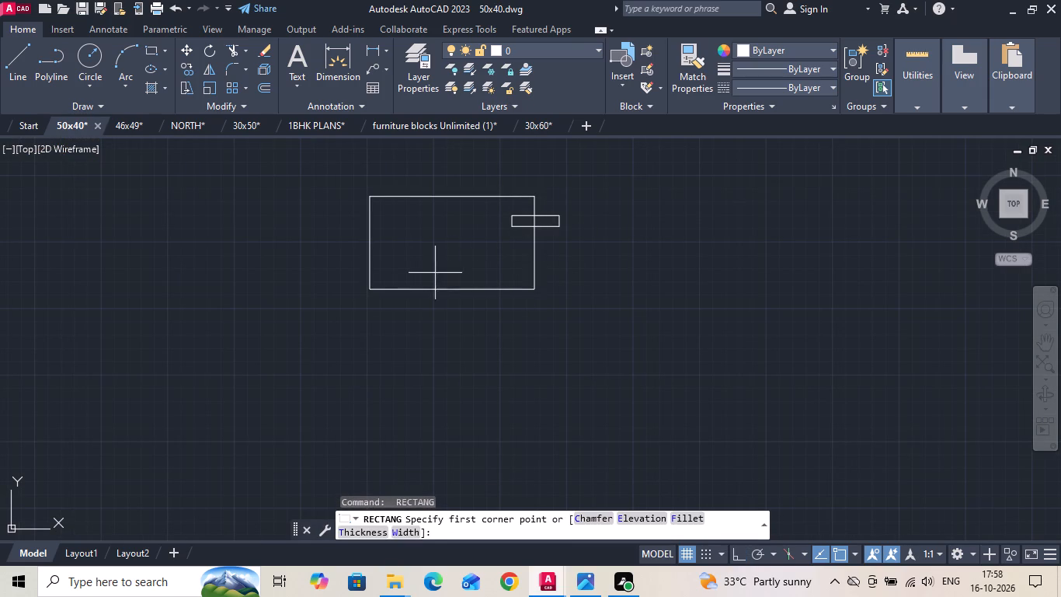
pyautogui.click(396, 275)
pyautogui.click(344, 282)
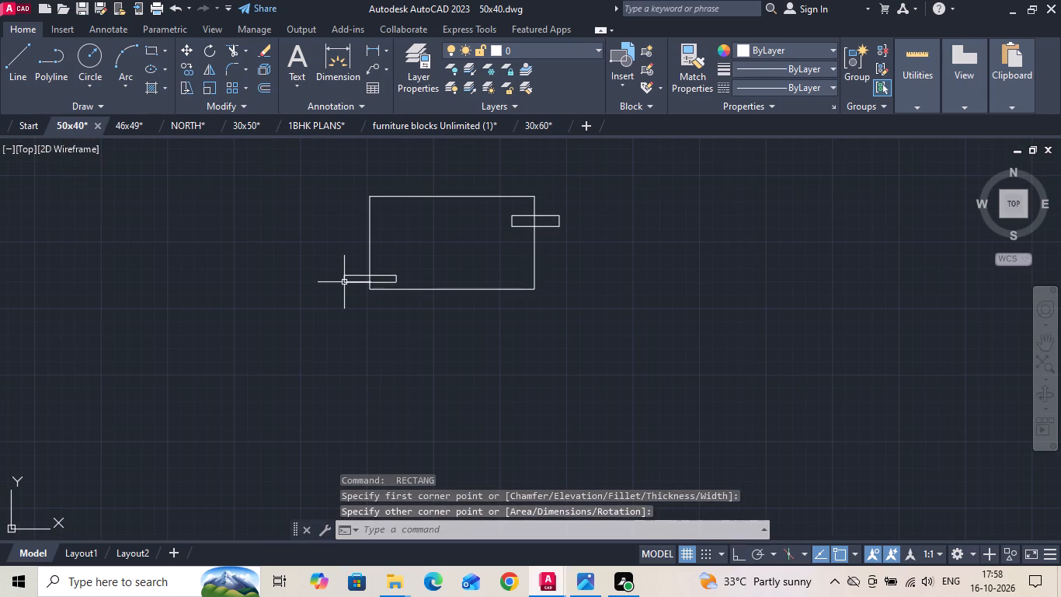
pyautogui.press('Escape')
# Draw a circle of about 1'-9.6" radius below the large rectangle, and a smaller circle centred on its right quadrant.
pyautogui.write('C')
pyautogui.press('space')
pyautogui.moveTo(440, 327); pyautogui.dragTo(444, 334)
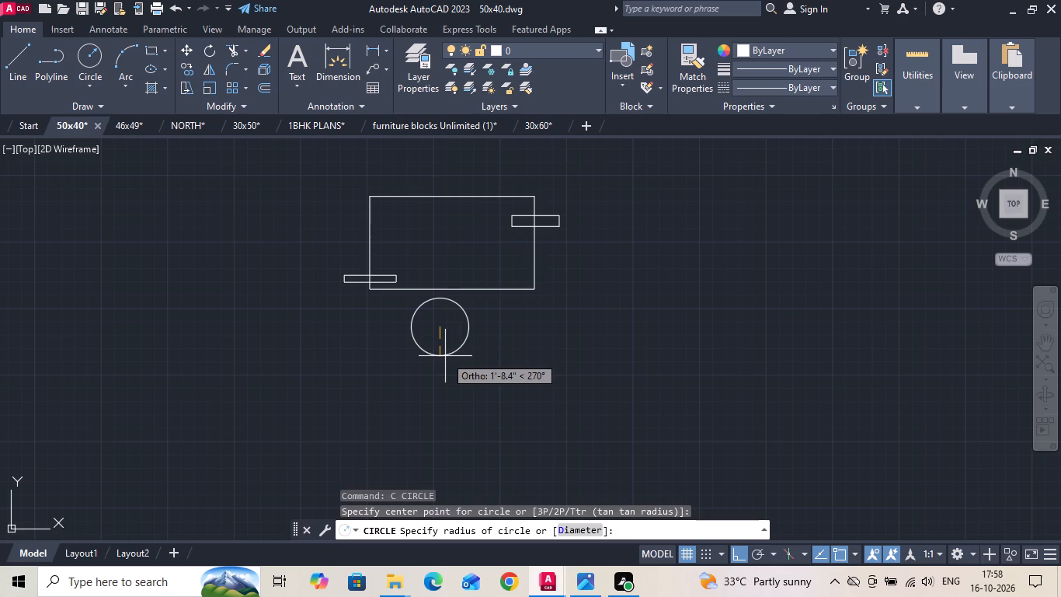
pyautogui.click(445, 356)
pyautogui.press('c')
pyautogui.press('space')
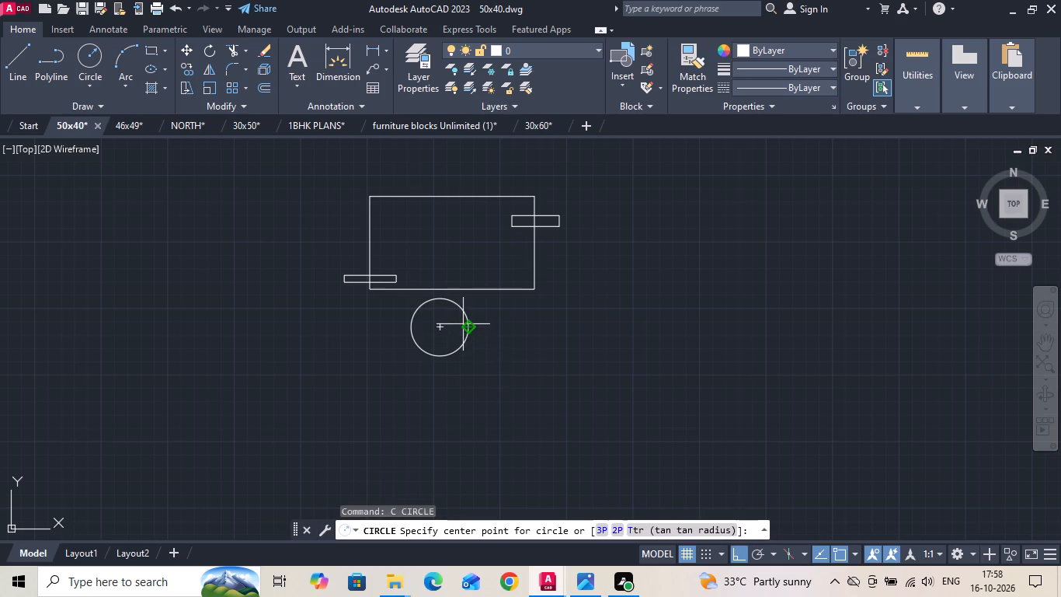
pyautogui.click(465, 323)
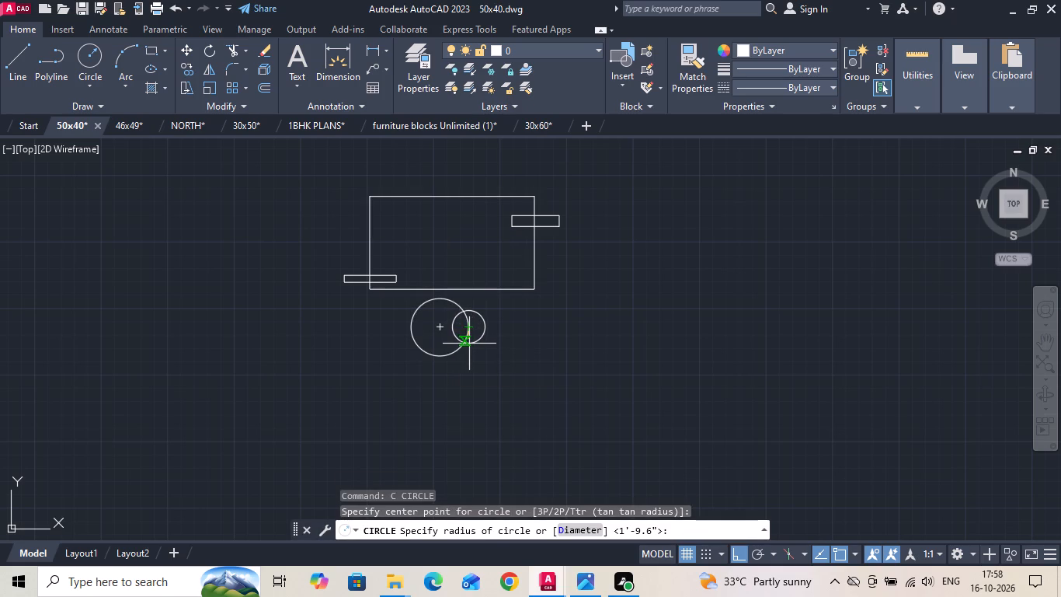
pyautogui.click(469, 344)
pyautogui.scroll(2, 485, 303)
pyautogui.scroll(-1, 470, 337)
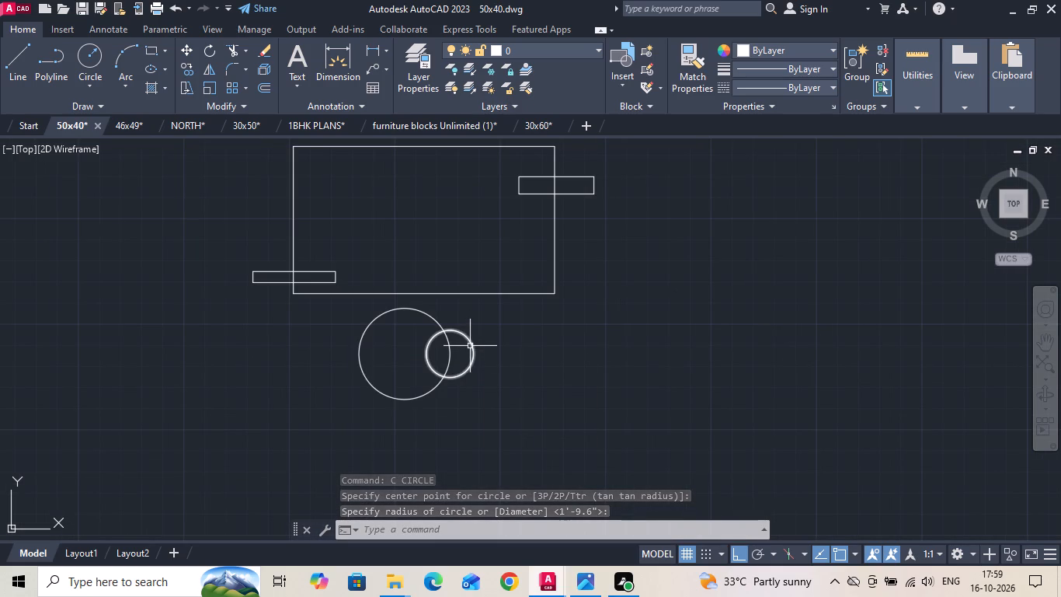
# Save the 50x40 drawing.
pyautogui.hotkey('ctrl', 's')
pyautogui.hotkey('ctrl', 's')
pyautogui.hotkey('ctrl', 's')
pyautogui.hotkey('ctrl', 's')
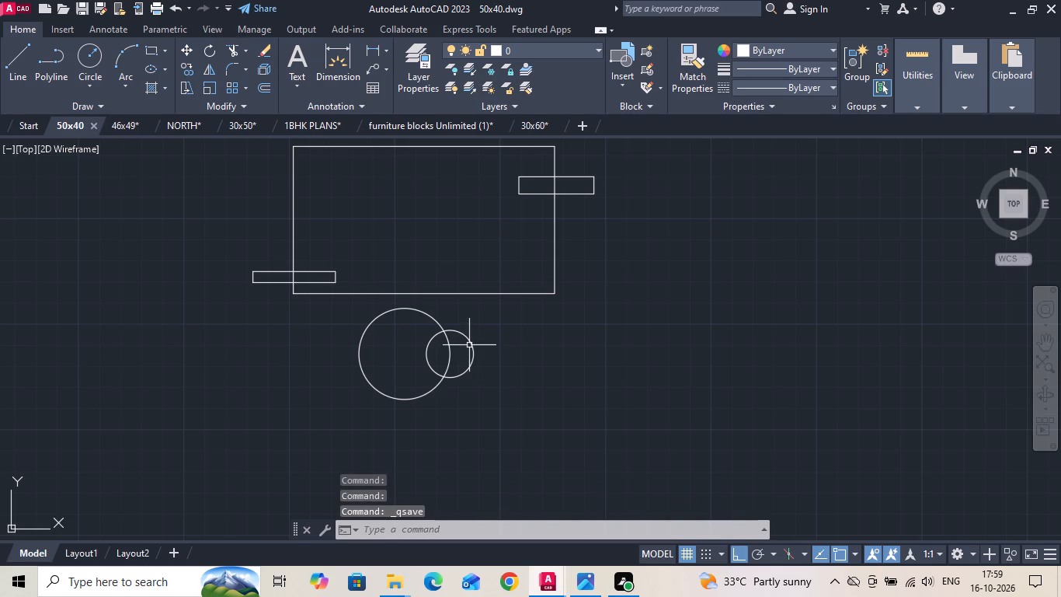
# Erase the sketched rectangles and circles from the empty area beside the first floor plan.
pyautogui.scroll(-3, 469, 344)
pyautogui.moveTo(393, 341); pyautogui.dragTo(412, 340, button='middle')
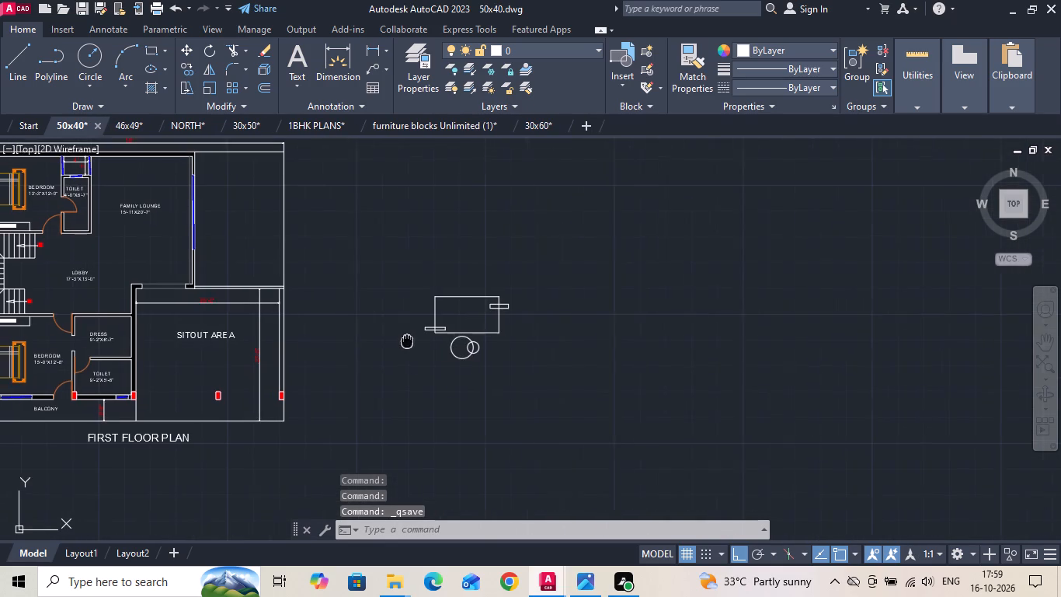
pyautogui.moveTo(412, 340); pyautogui.dragTo(510, 339, button='middle')
pyautogui.scroll(-2, 544, 361)
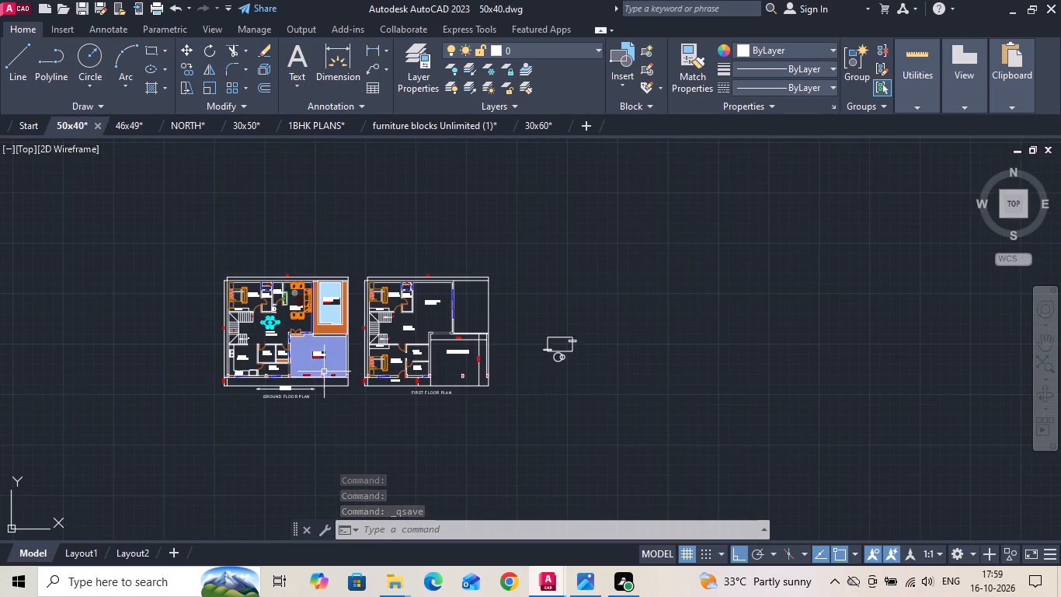
pyautogui.scroll(2, 291, 368)
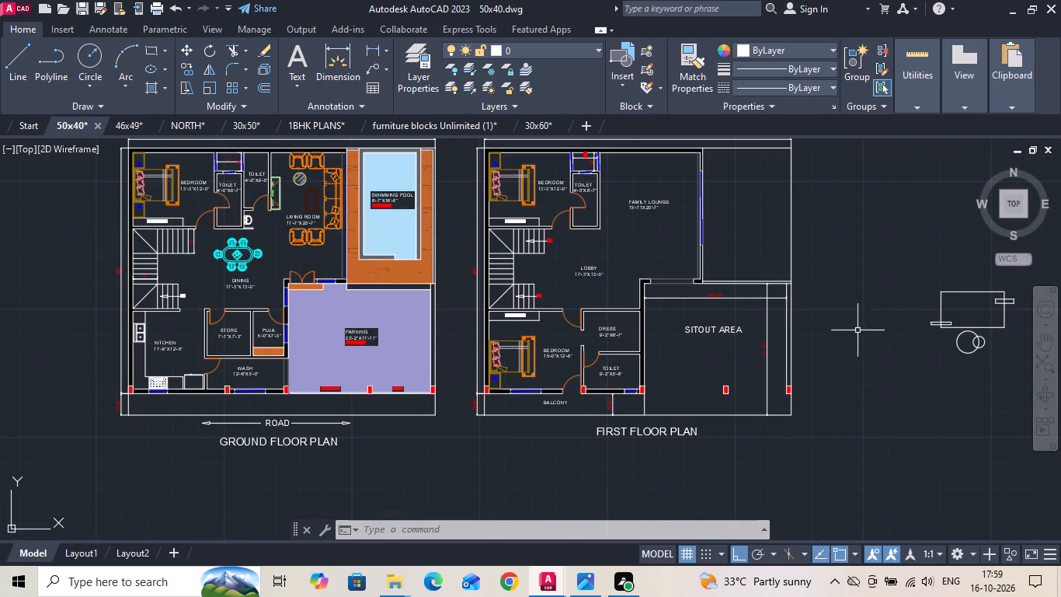
pyautogui.moveTo(962, 264); pyautogui.dragTo(860, 244)
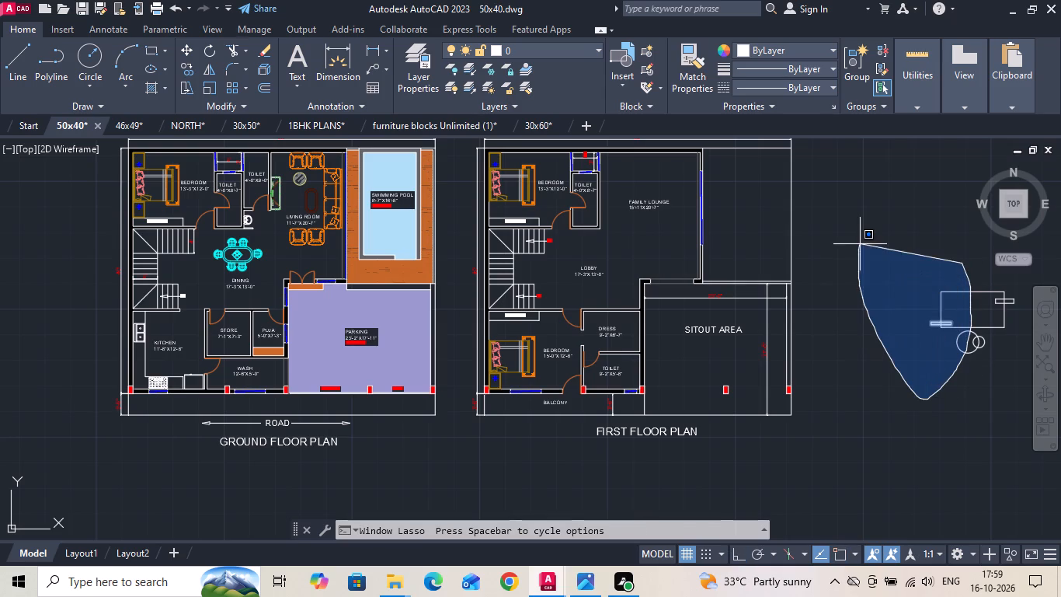
pyautogui.moveTo(860, 244); pyautogui.dragTo(962, 386)
pyautogui.moveTo(955, 369); pyautogui.dragTo(724, 359, button='middle')
pyautogui.moveTo(743, 389); pyautogui.dragTo(812, 353)
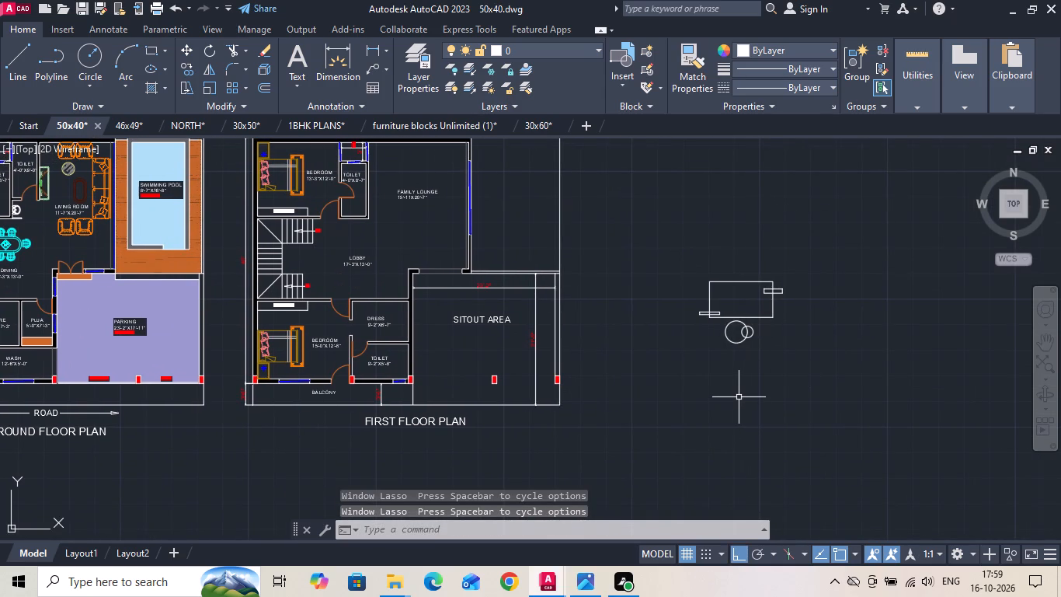
pyautogui.press('w')
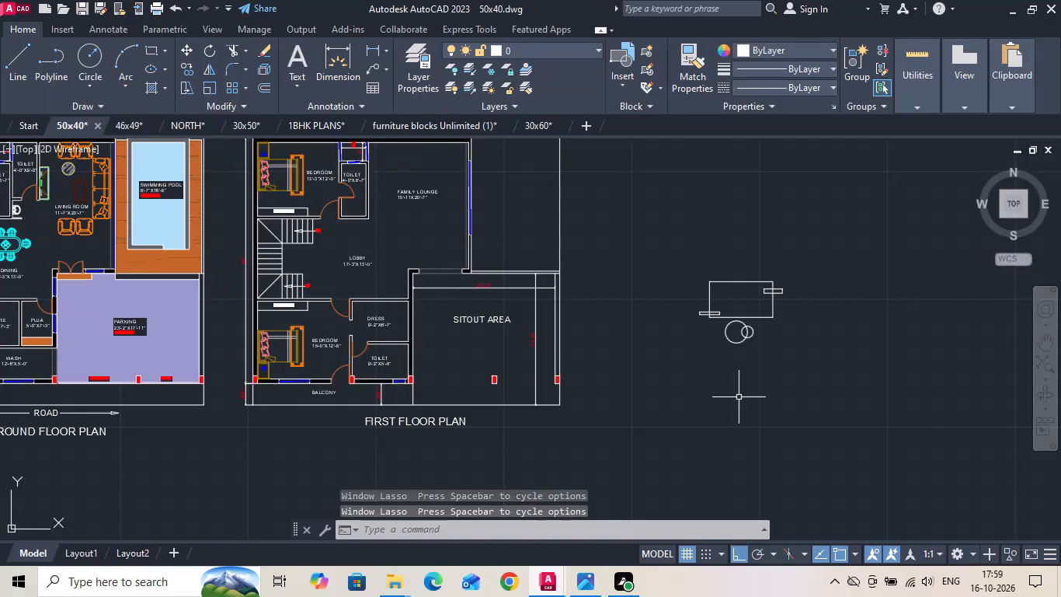
pyautogui.press('Escape')
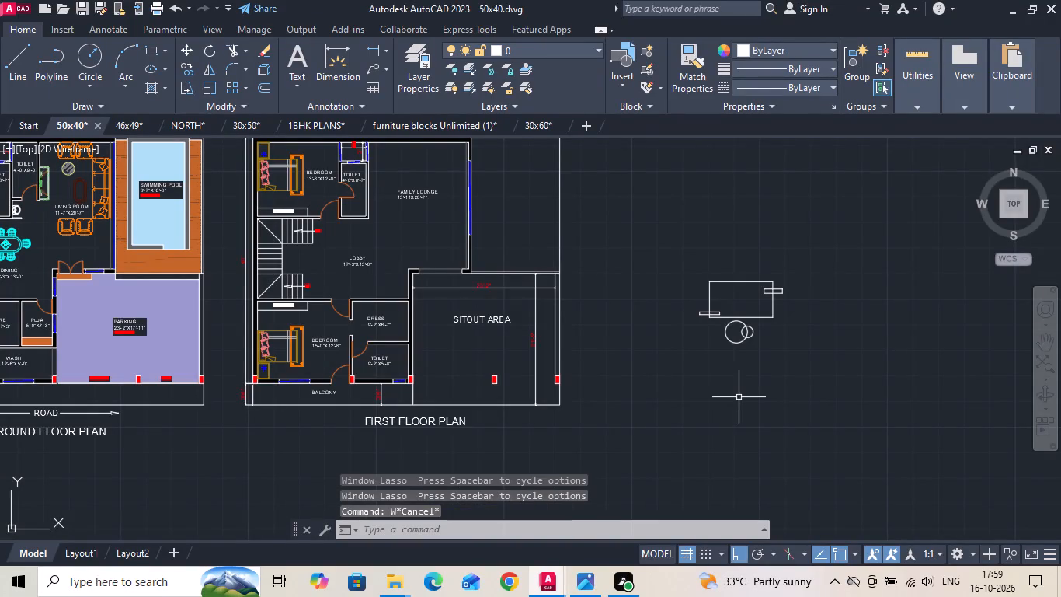
pyautogui.moveTo(792, 255); pyautogui.dragTo(649, 224)
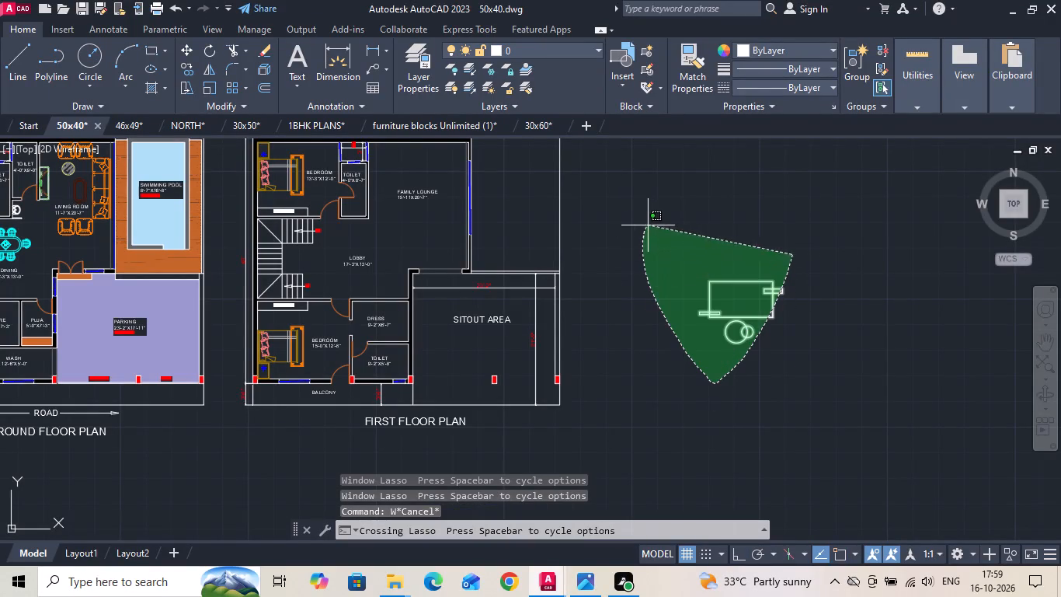
pyautogui.moveTo(649, 224); pyautogui.dragTo(736, 364)
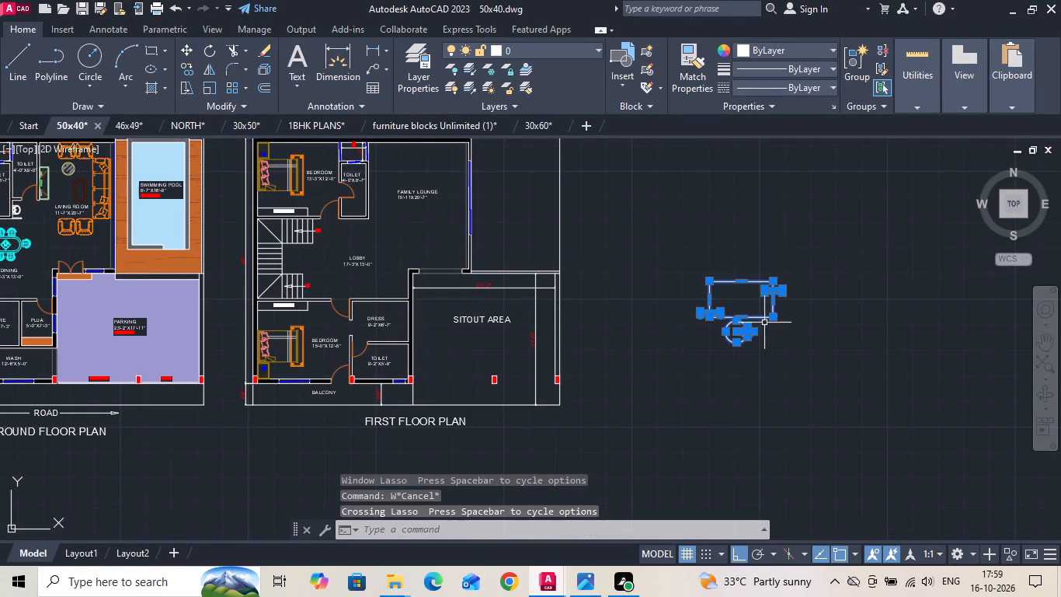
pyautogui.press('Delete')
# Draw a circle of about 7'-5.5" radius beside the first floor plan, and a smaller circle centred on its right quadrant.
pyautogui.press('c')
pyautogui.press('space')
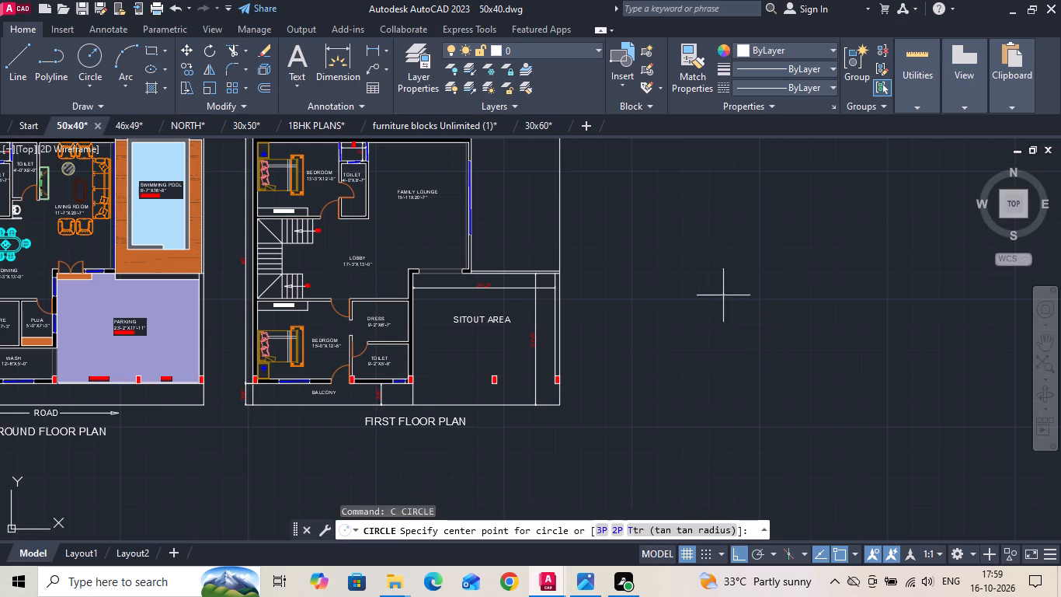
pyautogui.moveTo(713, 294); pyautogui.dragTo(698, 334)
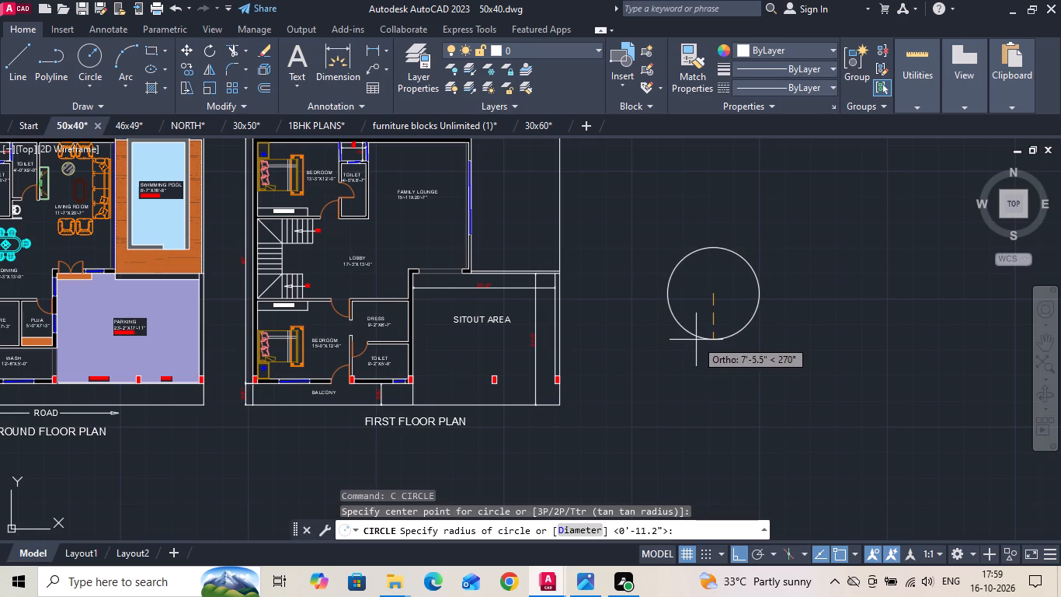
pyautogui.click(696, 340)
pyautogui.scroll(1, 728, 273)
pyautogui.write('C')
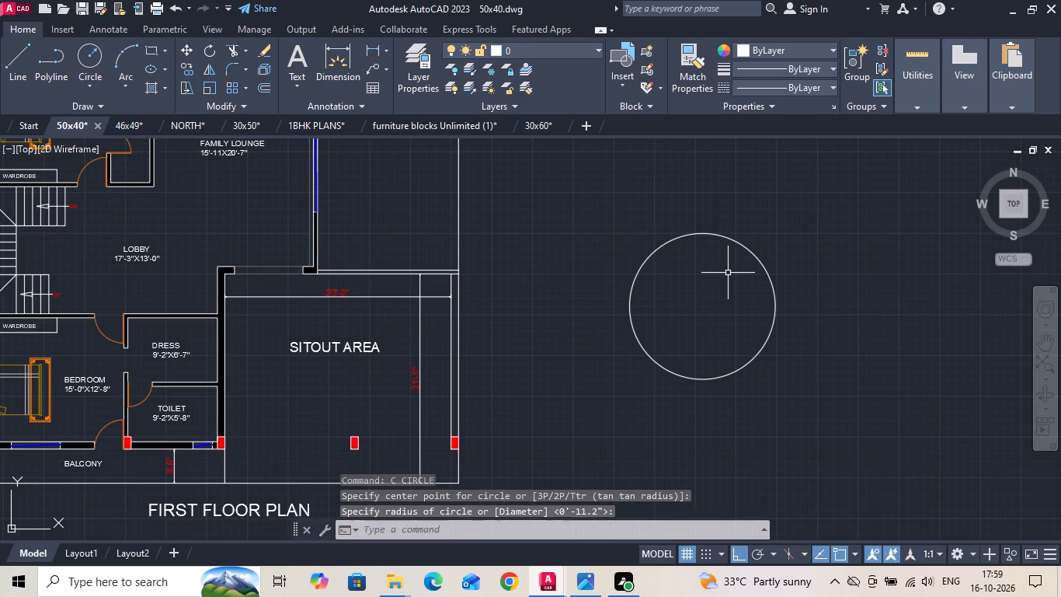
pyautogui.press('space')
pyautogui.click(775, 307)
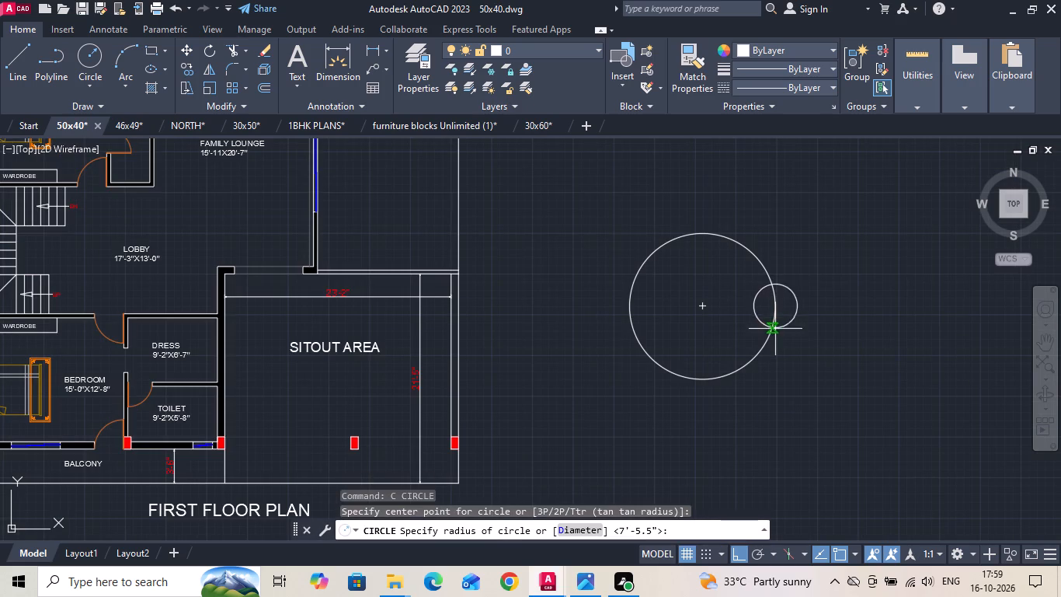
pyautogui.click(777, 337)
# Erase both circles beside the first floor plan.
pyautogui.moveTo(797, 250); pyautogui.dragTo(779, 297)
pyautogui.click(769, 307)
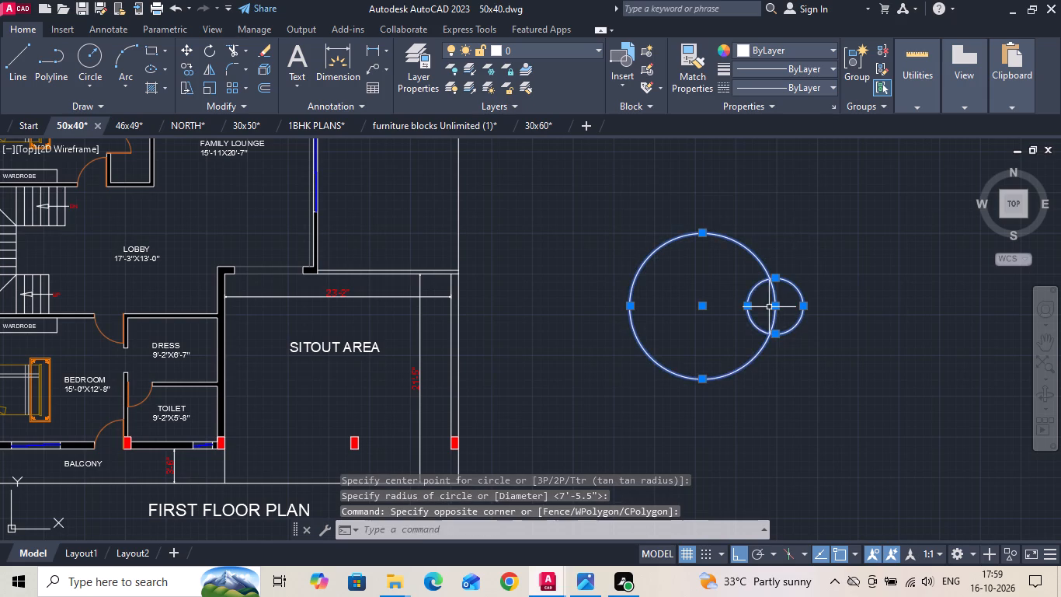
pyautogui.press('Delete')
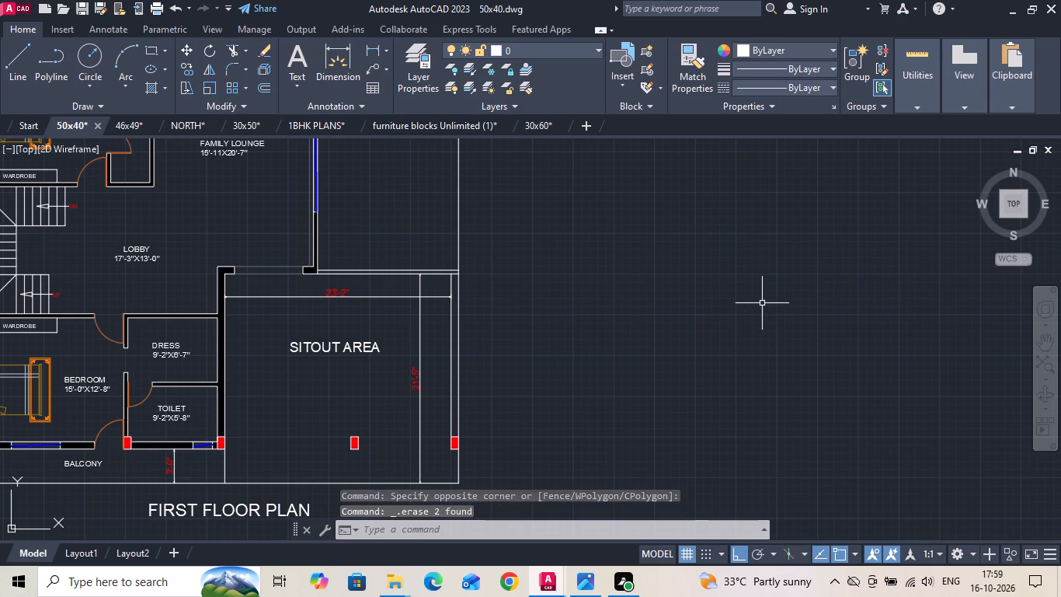
# Save the 50x40 drawing with the practice shapes removed.
pyautogui.hotkey('ctrl', 's')
pyautogui.hotkey('ctrl', 's')
pyautogui.hotkey('ctrl', 's')
pyautogui.hotkey('ctrl', 's')
pyautogui.hotkey('ctrl', 's')
pyautogui.hotkey('ctrl', 's')
pyautogui.hotkey('ctrl', 's')
pyautogui.hotkey('ctrl', 's')
pyautogui.hotkey('ctrl', 's')
pyautogui.hotkey('ctrl', 's')
pyautogui.hotkey('ctrl', 's')
pyautogui.hotkey('ctrl', 's')
pyautogui.hotkey('ctrl', 's')
pyautogui.hotkey('ctrl', 's')
pyautogui.hotkey('ctrl', 's')
pyautogui.hotkey('ctrl', 's')
pyautogui.hotkey('ctrl', 's')
pyautogui.hotkey('ctrl', 's')
pyautogui.hotkey('ctrl', 's')
pyautogui.hotkey('ctrl', 's')
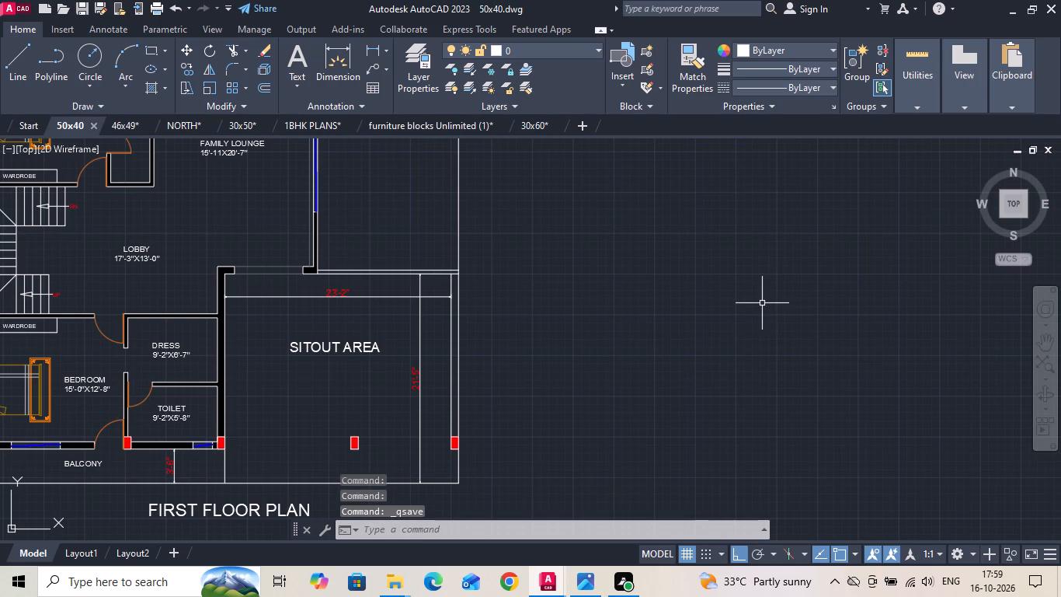
# Regenerate the display of the 50x40 drawing.
pyautogui.scroll(-1, 745, 336)
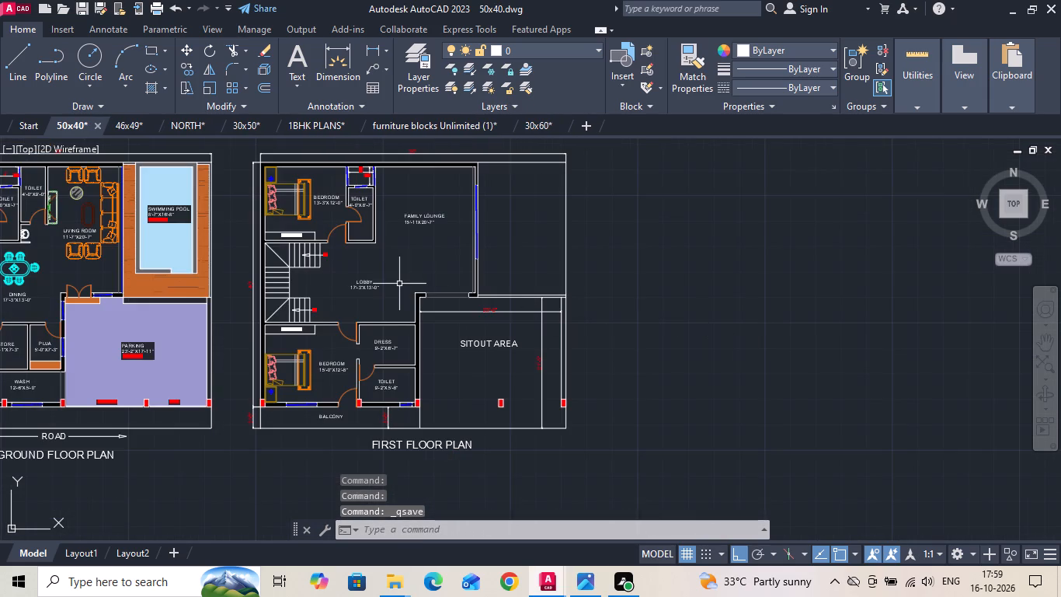
pyautogui.scroll(2, 399, 284)
pyautogui.scroll(-1, 715, 379)
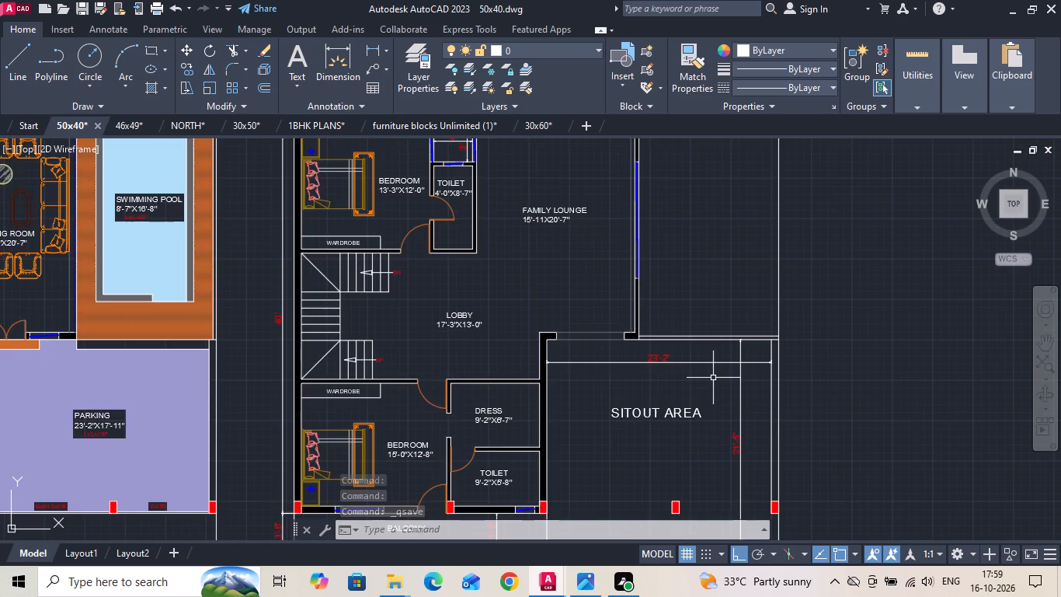
pyautogui.scroll(-1, 713, 378)
pyautogui.scroll(1, 166, 249)
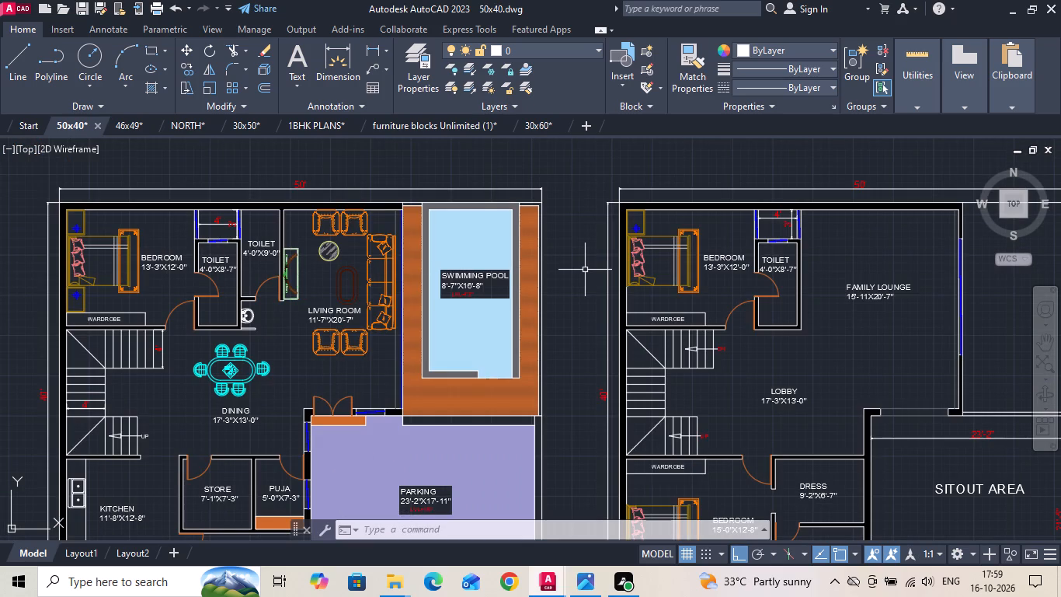
pyautogui.scroll(-2, 530, 273)
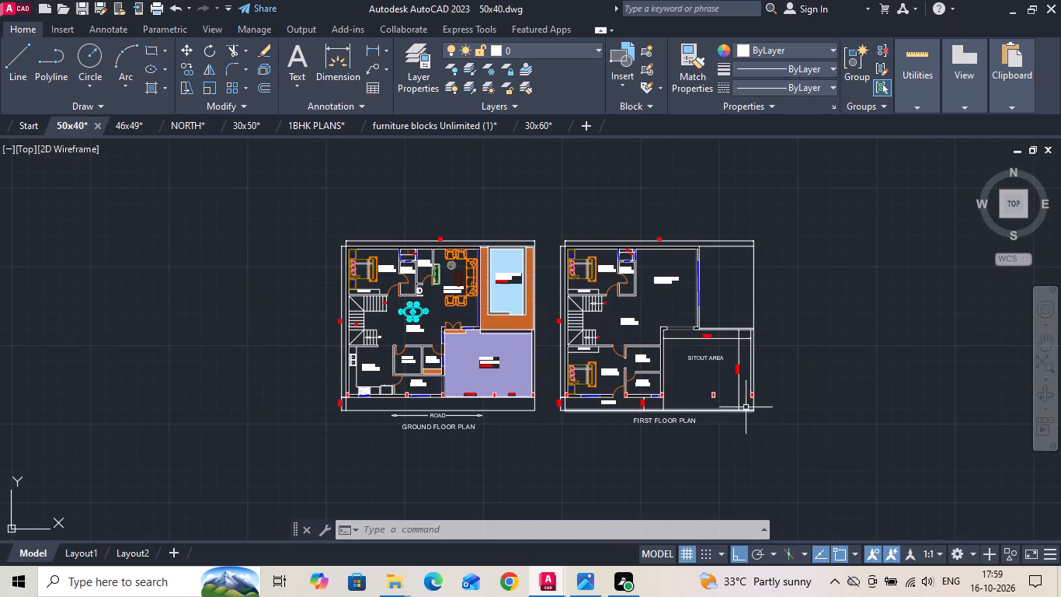
pyautogui.press('r')
pyautogui.press('e')
pyautogui.press('space')
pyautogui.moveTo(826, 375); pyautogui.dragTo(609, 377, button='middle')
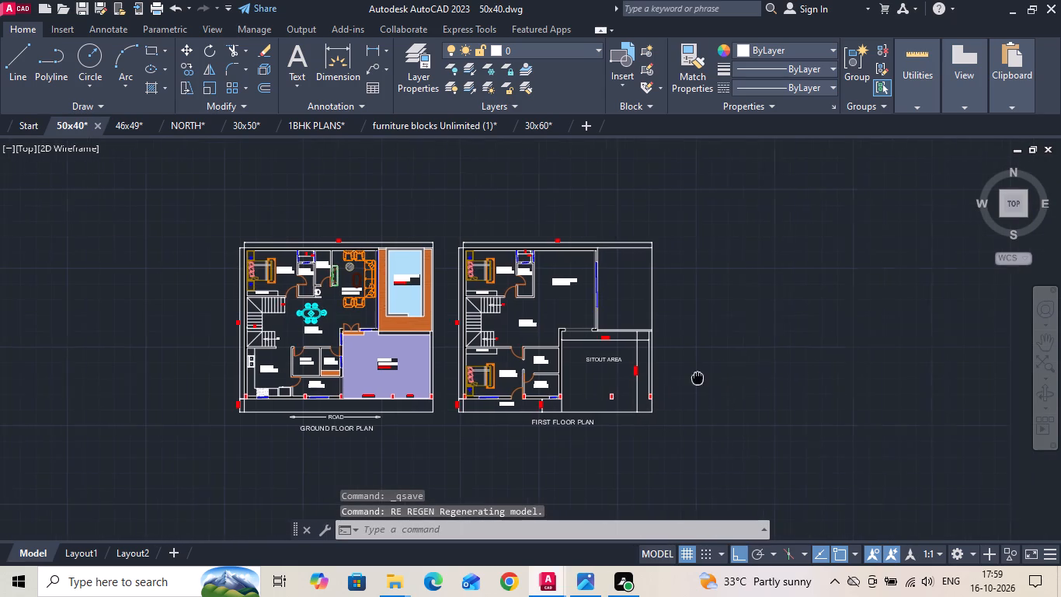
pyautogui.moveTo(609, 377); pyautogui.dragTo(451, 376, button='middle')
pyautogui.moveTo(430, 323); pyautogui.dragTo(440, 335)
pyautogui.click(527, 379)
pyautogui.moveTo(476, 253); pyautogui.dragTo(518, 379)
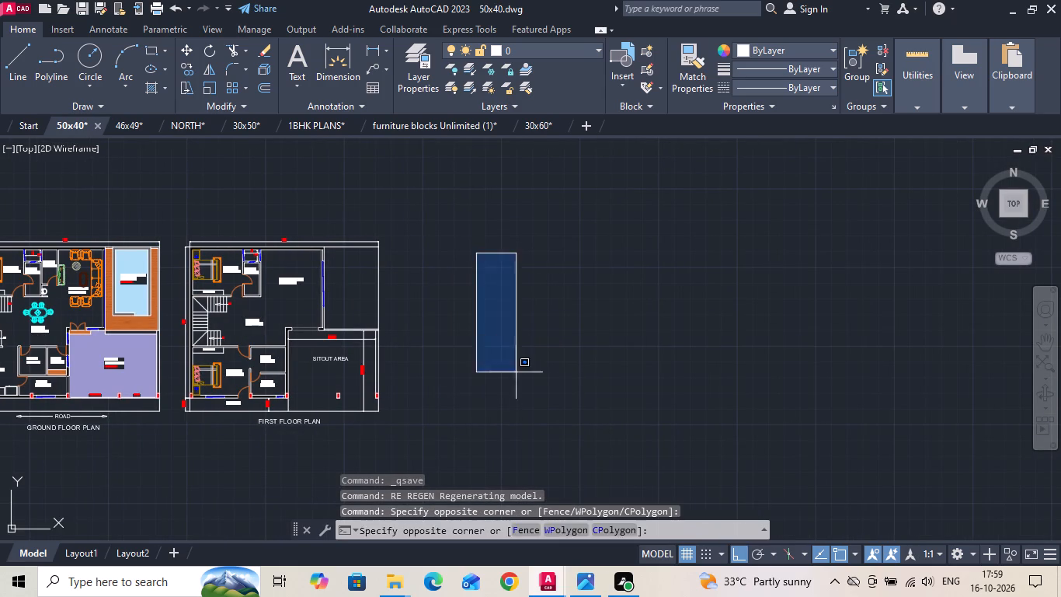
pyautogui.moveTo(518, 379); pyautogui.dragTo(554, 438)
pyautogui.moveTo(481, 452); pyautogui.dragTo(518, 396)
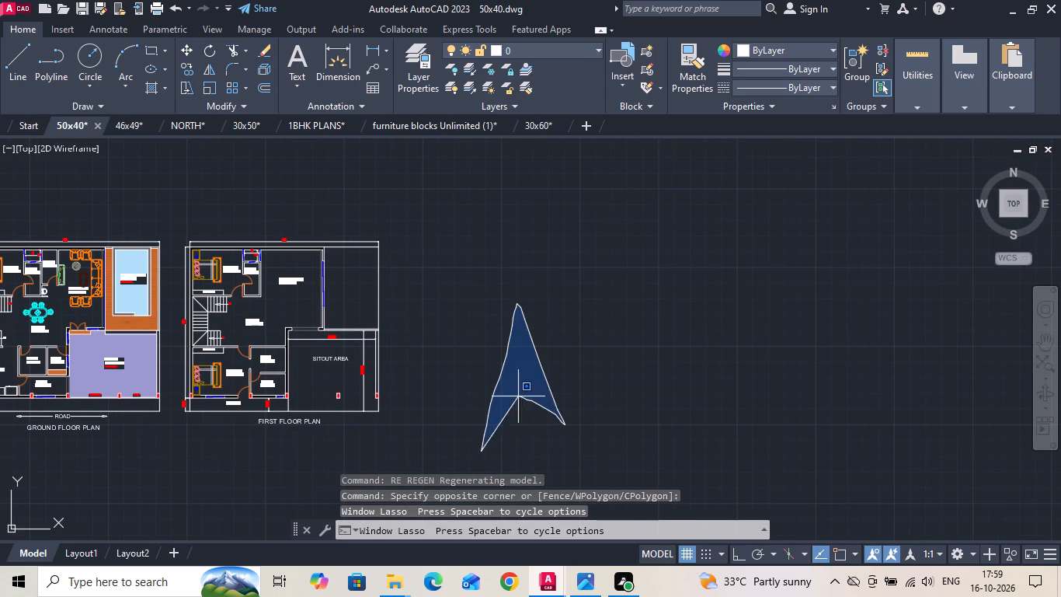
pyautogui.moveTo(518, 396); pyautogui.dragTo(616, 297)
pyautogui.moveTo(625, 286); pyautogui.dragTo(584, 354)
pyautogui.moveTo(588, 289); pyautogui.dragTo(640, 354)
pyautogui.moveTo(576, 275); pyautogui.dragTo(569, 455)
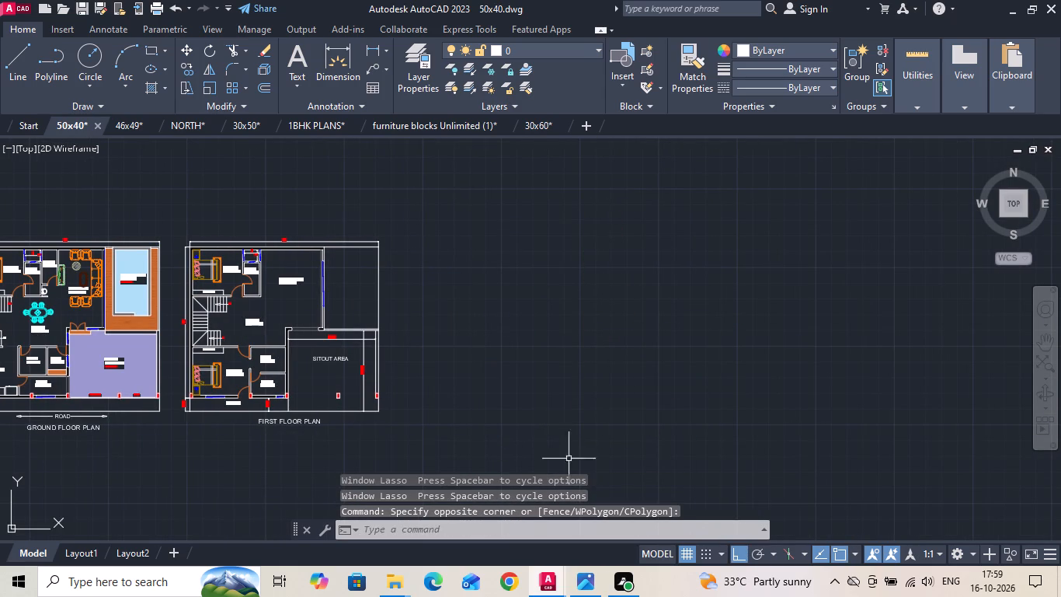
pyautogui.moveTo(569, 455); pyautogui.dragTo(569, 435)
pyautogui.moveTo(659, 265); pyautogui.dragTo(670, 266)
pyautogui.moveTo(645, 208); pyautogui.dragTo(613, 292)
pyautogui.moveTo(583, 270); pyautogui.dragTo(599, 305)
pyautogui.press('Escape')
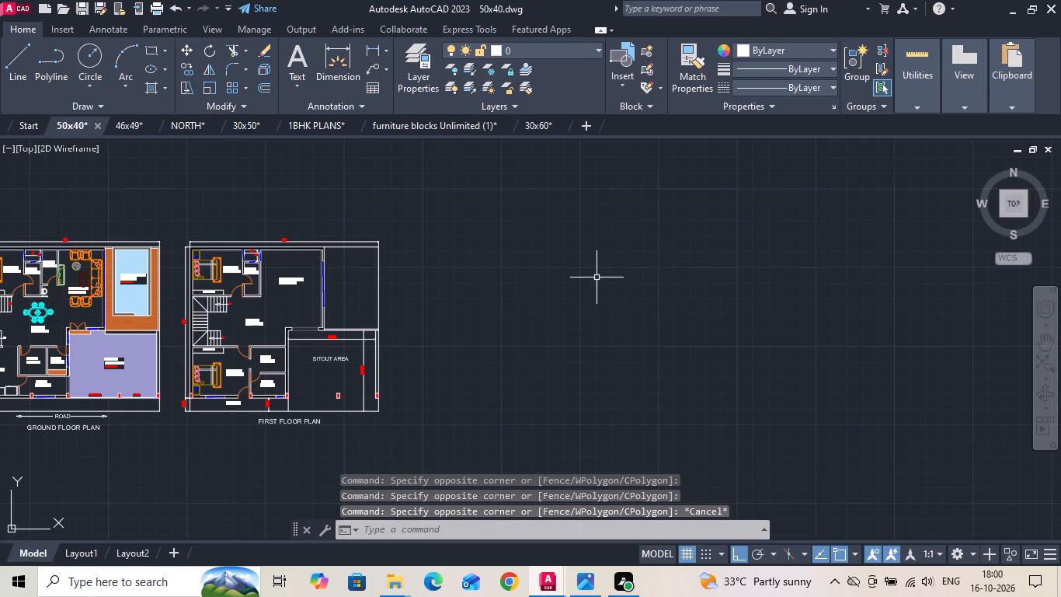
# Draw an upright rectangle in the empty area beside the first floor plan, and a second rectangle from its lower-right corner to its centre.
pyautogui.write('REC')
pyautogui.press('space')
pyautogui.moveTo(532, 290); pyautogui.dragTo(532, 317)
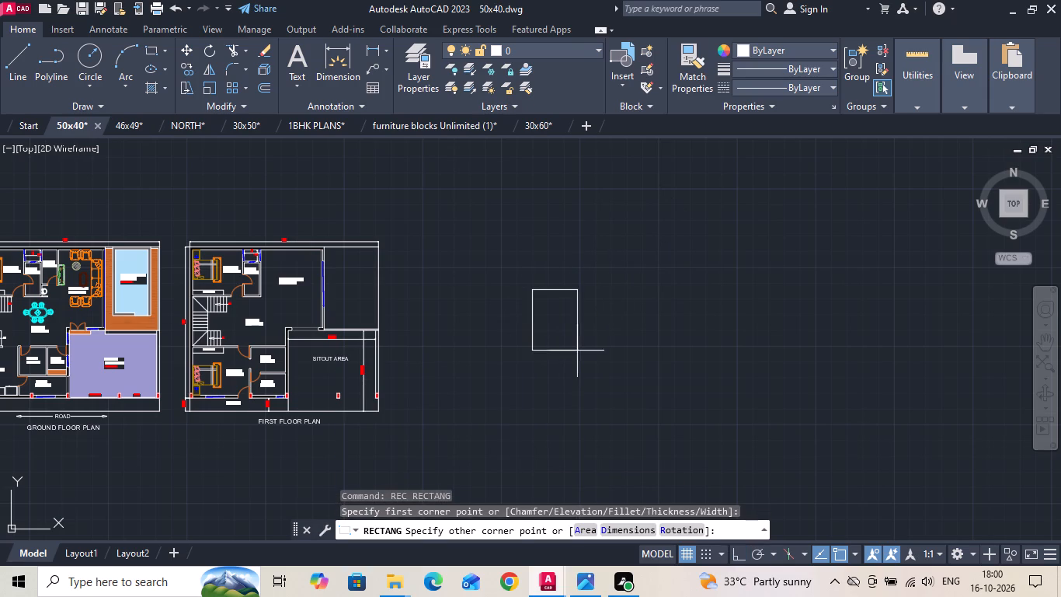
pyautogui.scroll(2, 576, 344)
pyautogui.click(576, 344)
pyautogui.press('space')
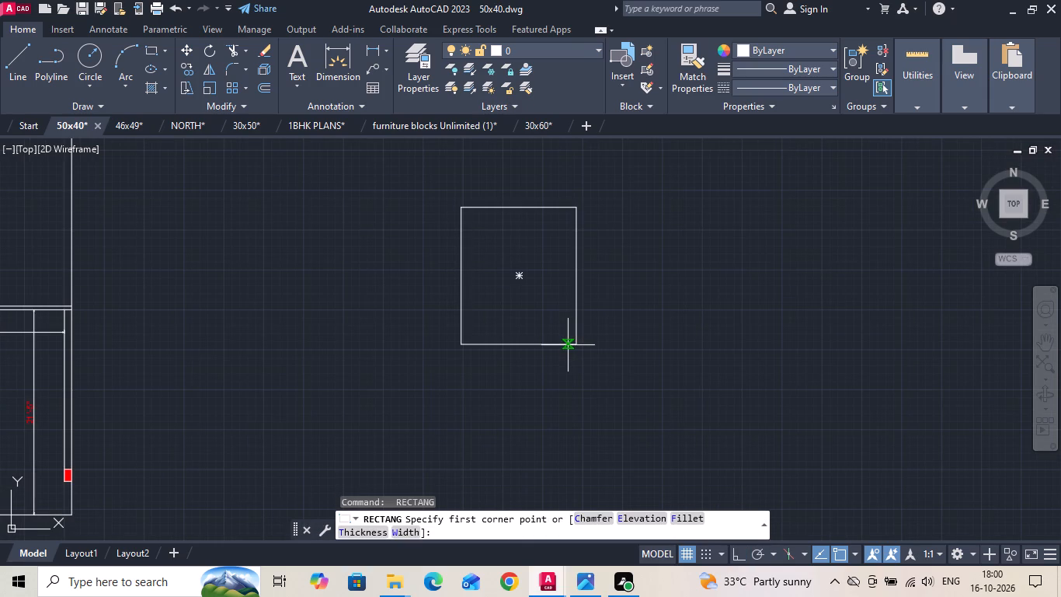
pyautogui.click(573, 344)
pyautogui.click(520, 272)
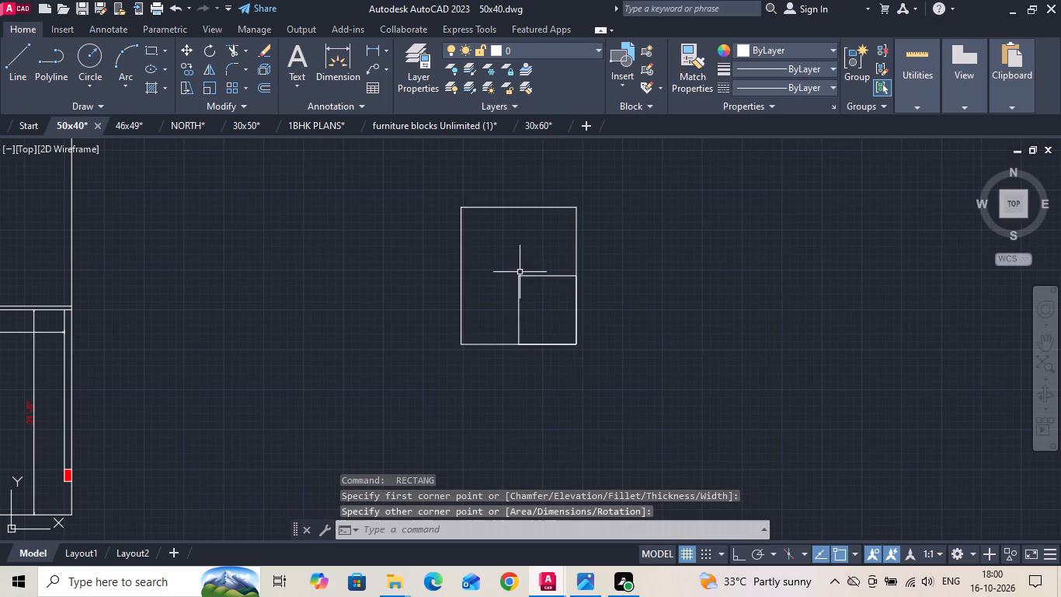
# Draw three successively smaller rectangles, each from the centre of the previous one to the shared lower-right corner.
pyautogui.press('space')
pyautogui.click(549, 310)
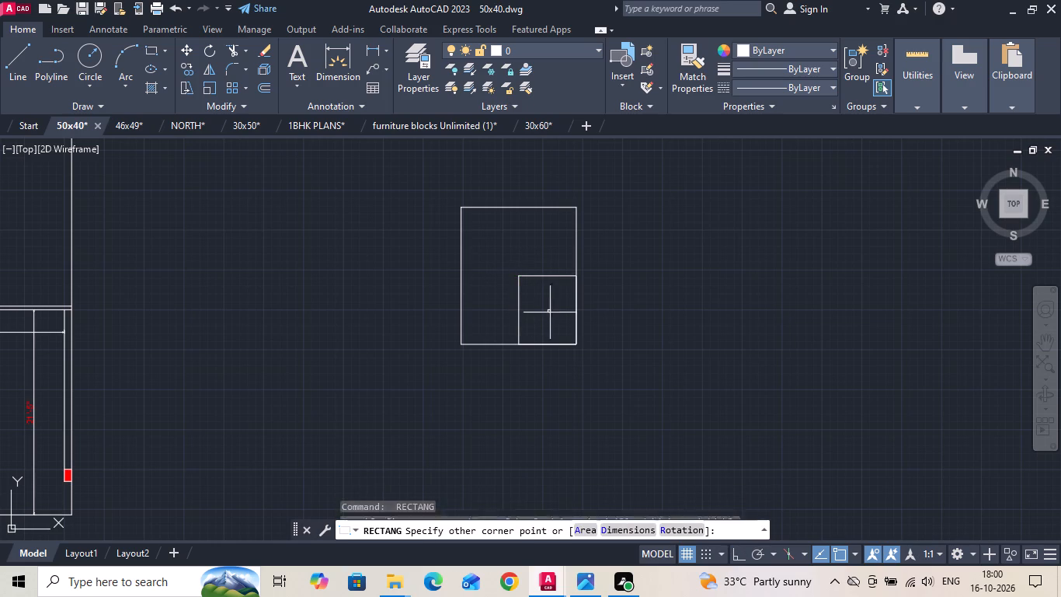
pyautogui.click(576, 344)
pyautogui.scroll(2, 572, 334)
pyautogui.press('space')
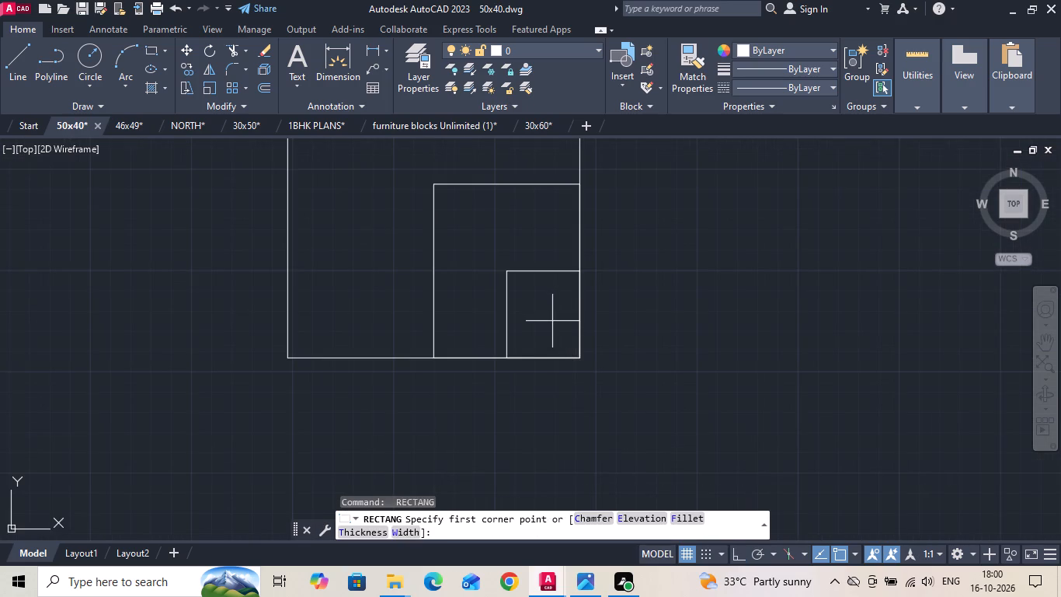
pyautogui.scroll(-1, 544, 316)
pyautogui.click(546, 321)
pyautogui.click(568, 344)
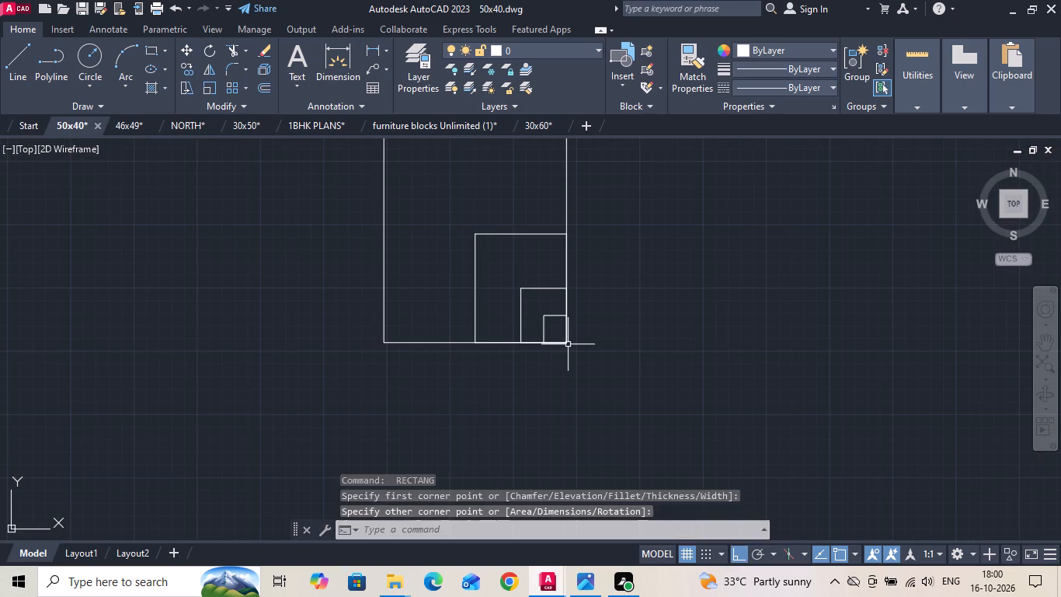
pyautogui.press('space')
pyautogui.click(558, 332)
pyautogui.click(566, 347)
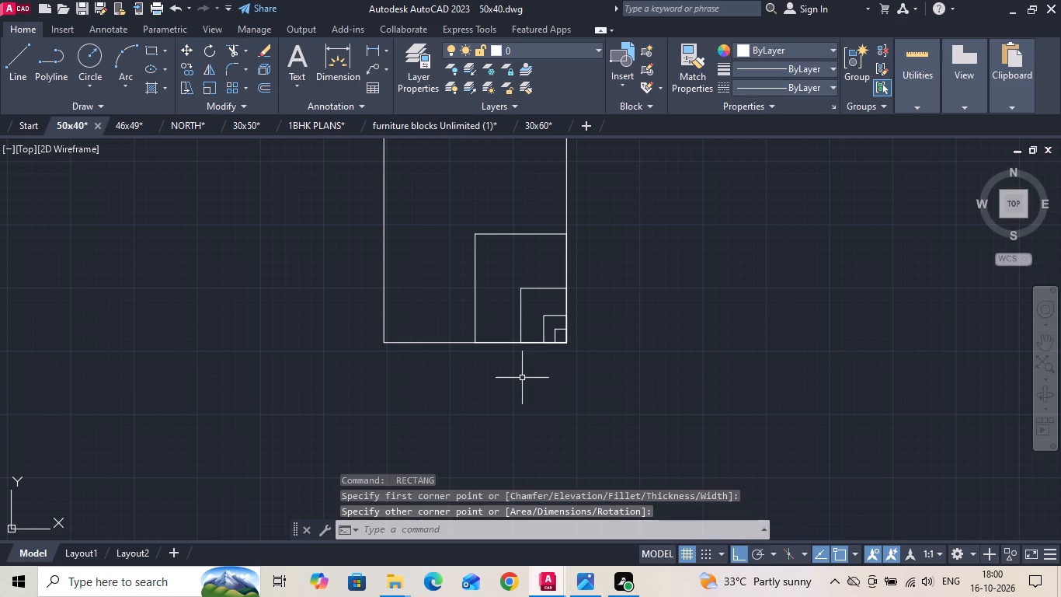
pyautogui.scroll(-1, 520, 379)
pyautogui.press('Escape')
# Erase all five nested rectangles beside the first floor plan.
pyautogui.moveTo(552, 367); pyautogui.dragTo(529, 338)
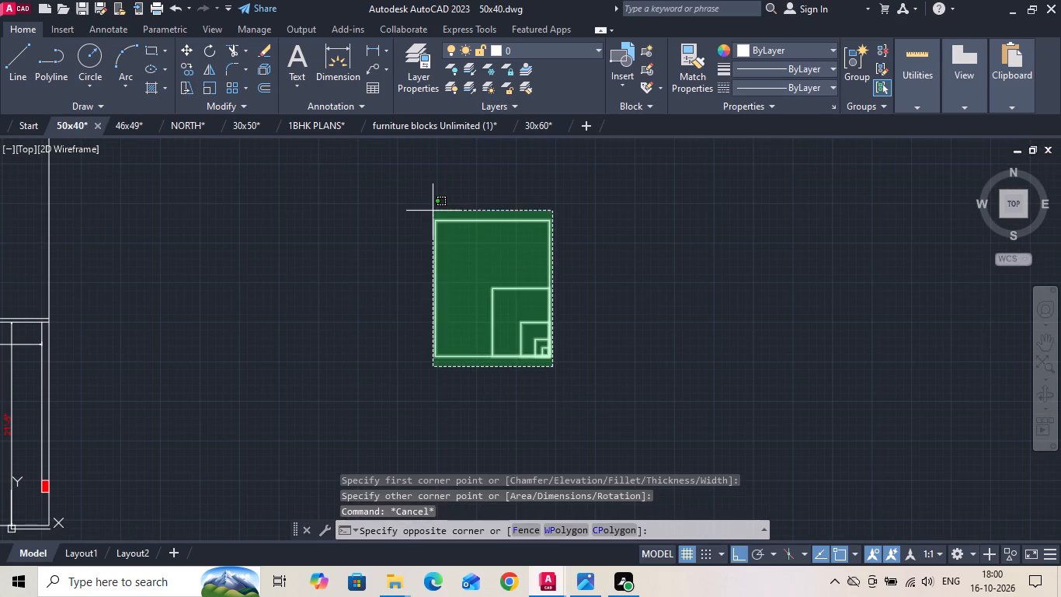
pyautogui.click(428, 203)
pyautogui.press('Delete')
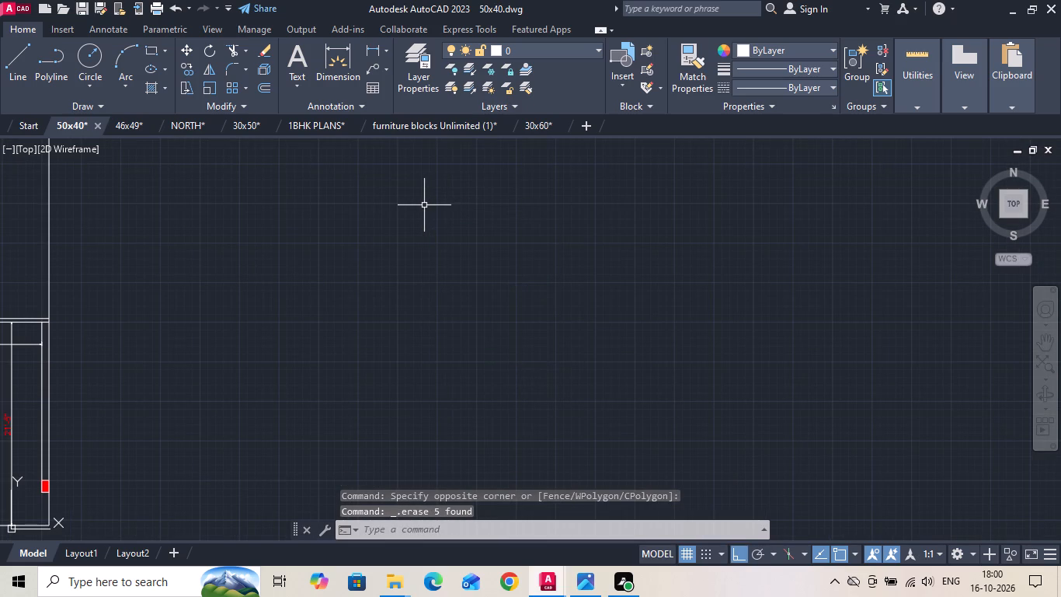
# Save the 50x40 drawing.
pyautogui.hotkey('ctrl', 's')
pyautogui.hotkey('ctrl', 's')
# Set up a single-sheet plot with the previous plot settings, window the ground floor plan with its title, and preview it.
pyautogui.scroll(-2, 642, 341)
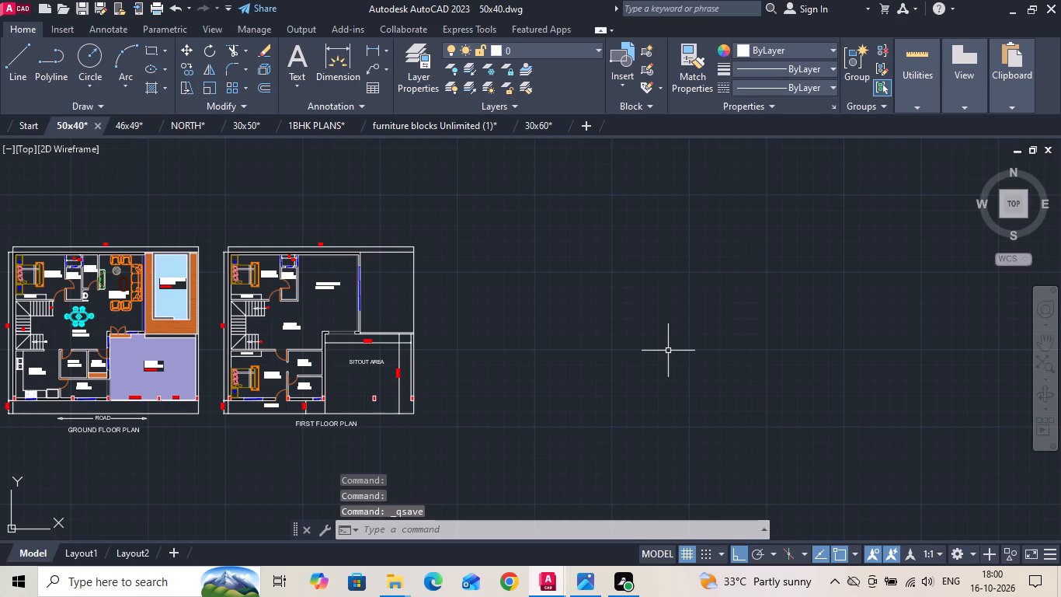
pyautogui.moveTo(527, 360); pyautogui.dragTo(748, 327, button='middle')
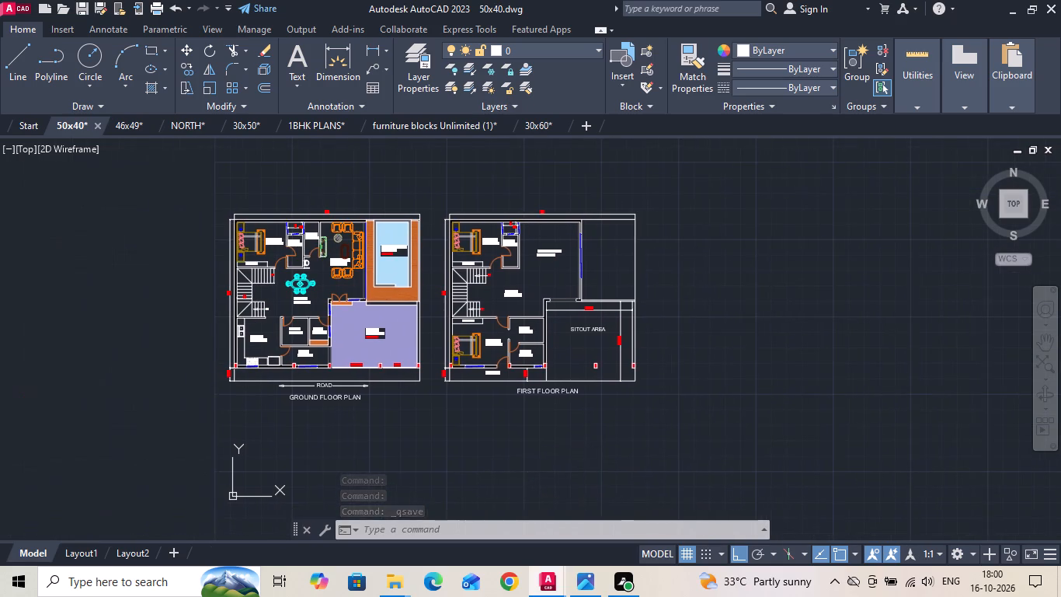
pyautogui.press('p')
pyautogui.write('LO')
pyautogui.write('T')
pyautogui.press('space')
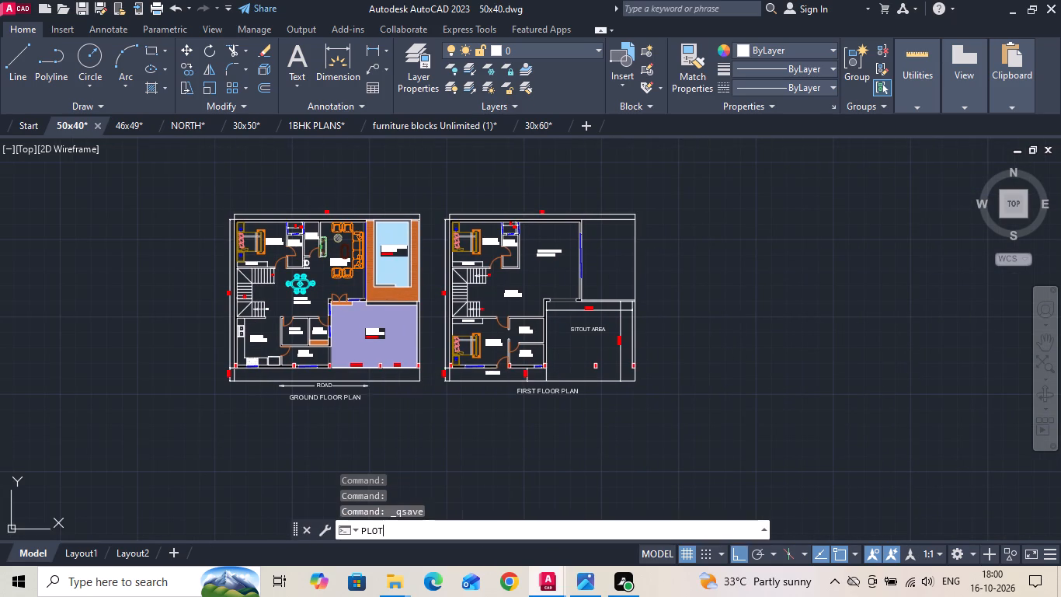
pyautogui.click(446, 325)
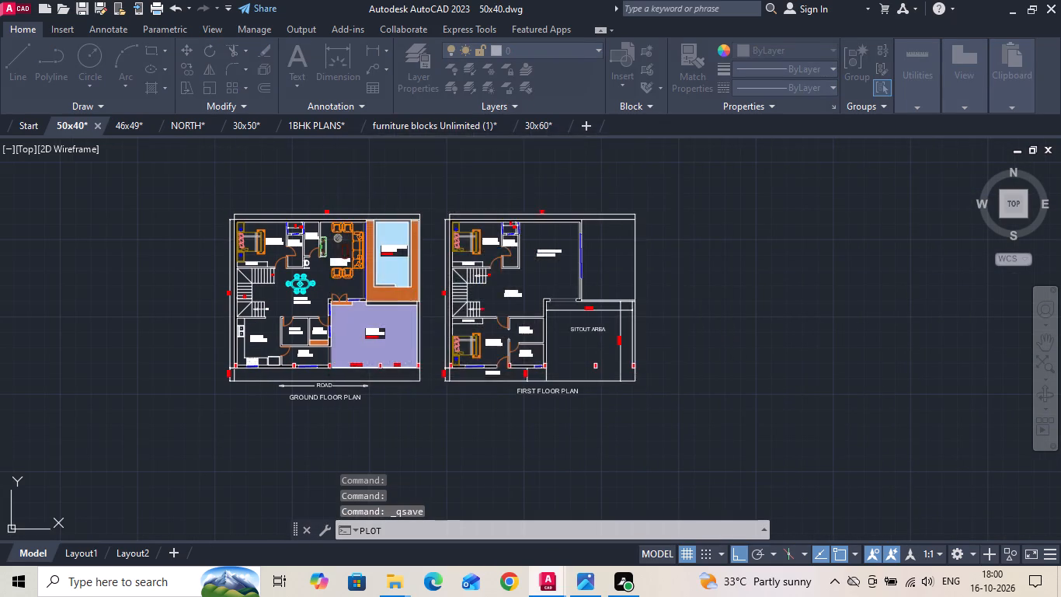
pyautogui.click(375, 132)
pyautogui.click(368, 149)
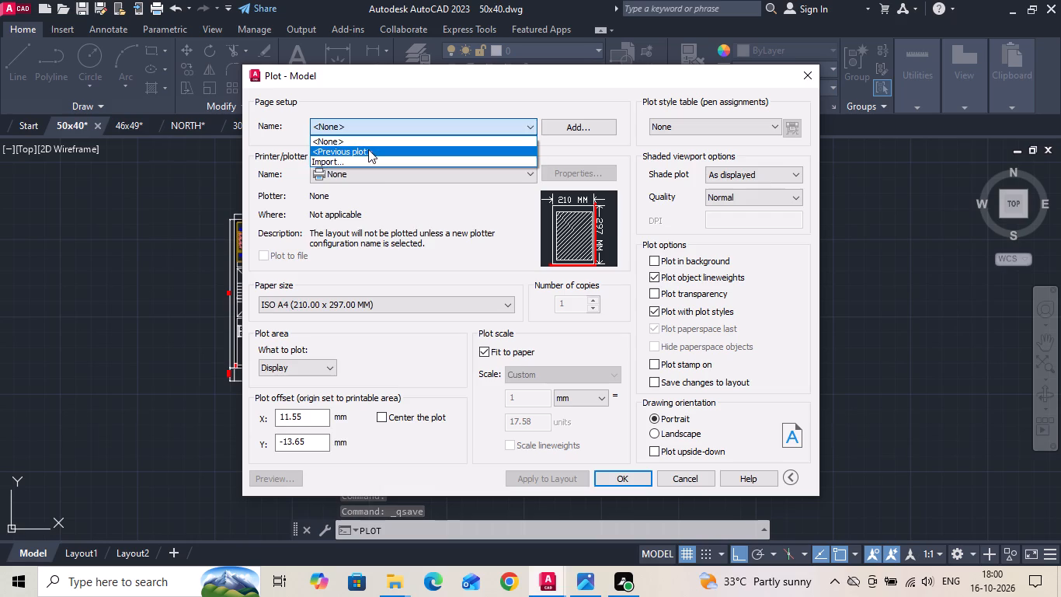
pyautogui.click(387, 368)
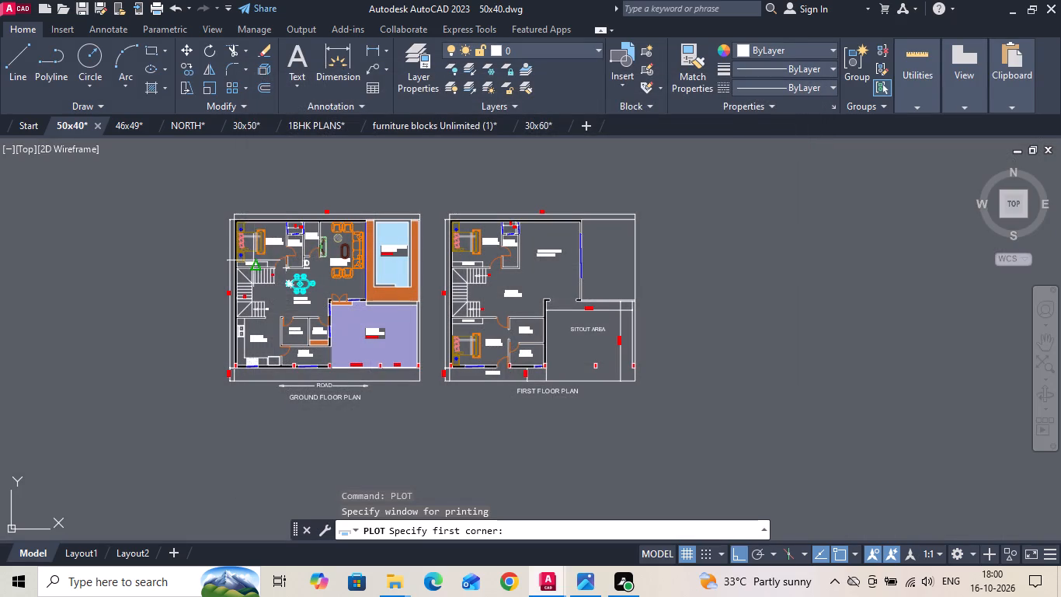
pyautogui.click(217, 208)
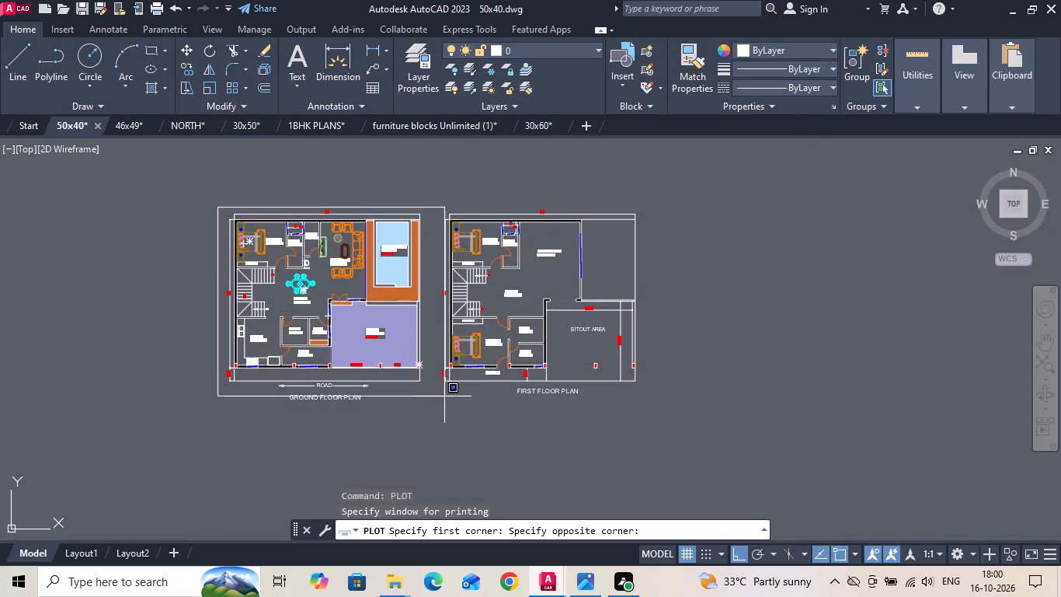
pyautogui.scroll(1, 444, 396)
pyautogui.click(421, 408)
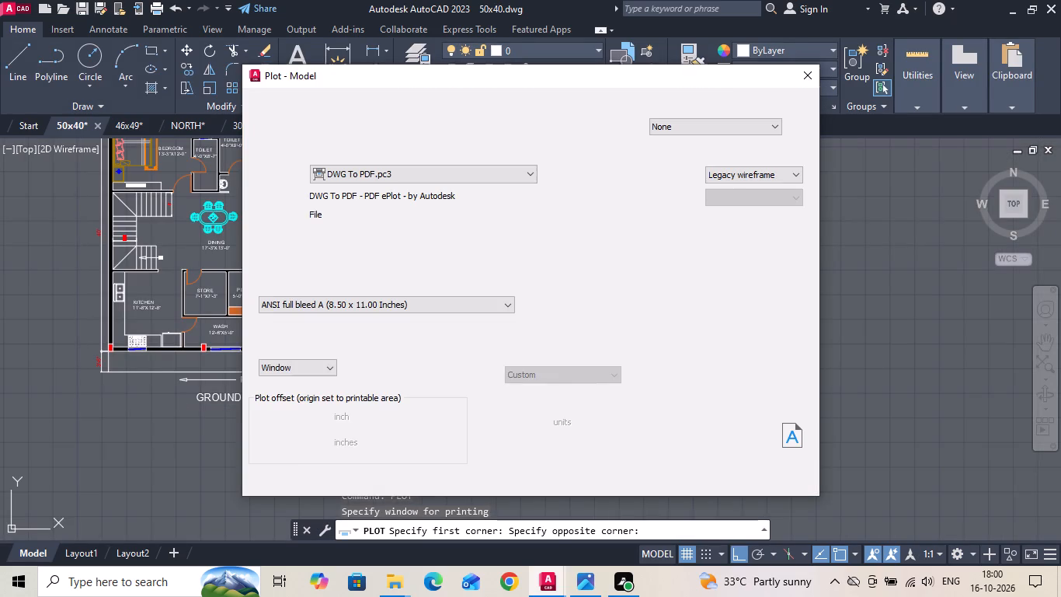
pyautogui.click(286, 474)
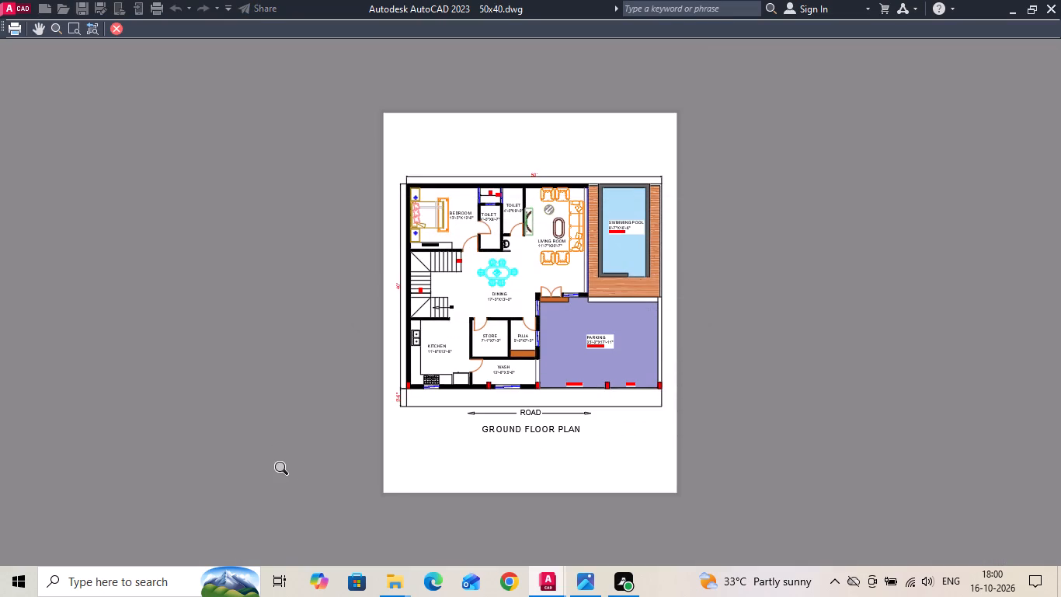
pyautogui.press('Return')
# Plot the ground floor plan to PDF as "50x40 GF" in the desktop folder INTERNSHIP/16102026, and close the opened PDF.
pyautogui.click(615, 476)
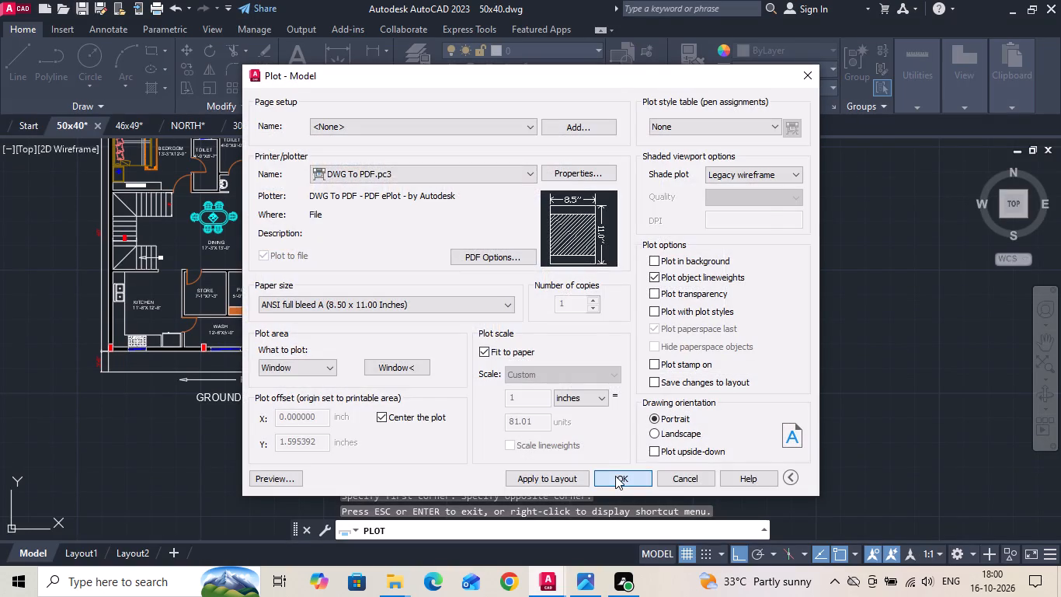
pyautogui.click(336, 258)
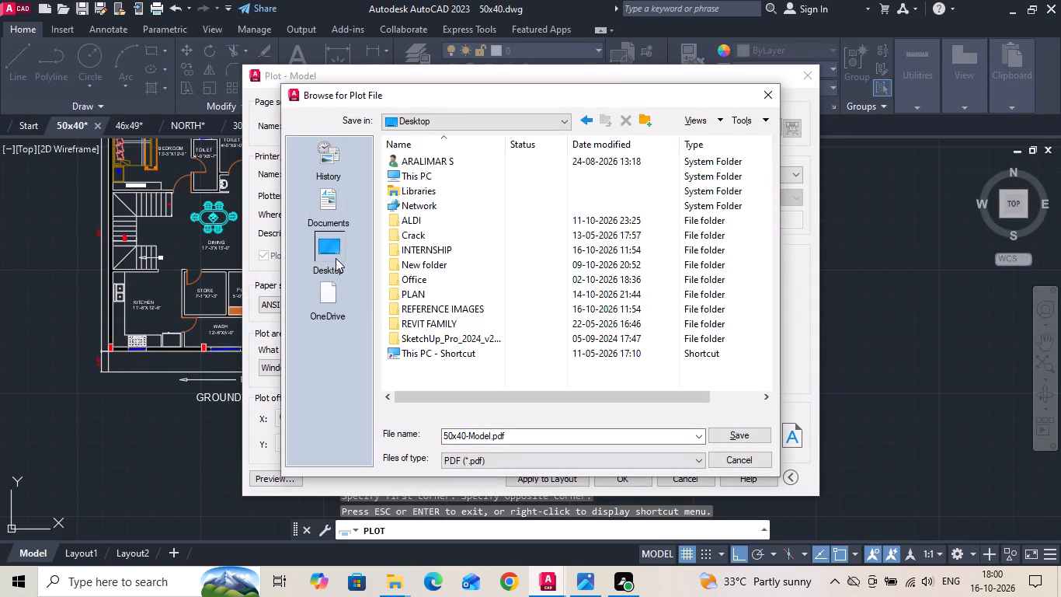
pyautogui.doubleClick(434, 250)
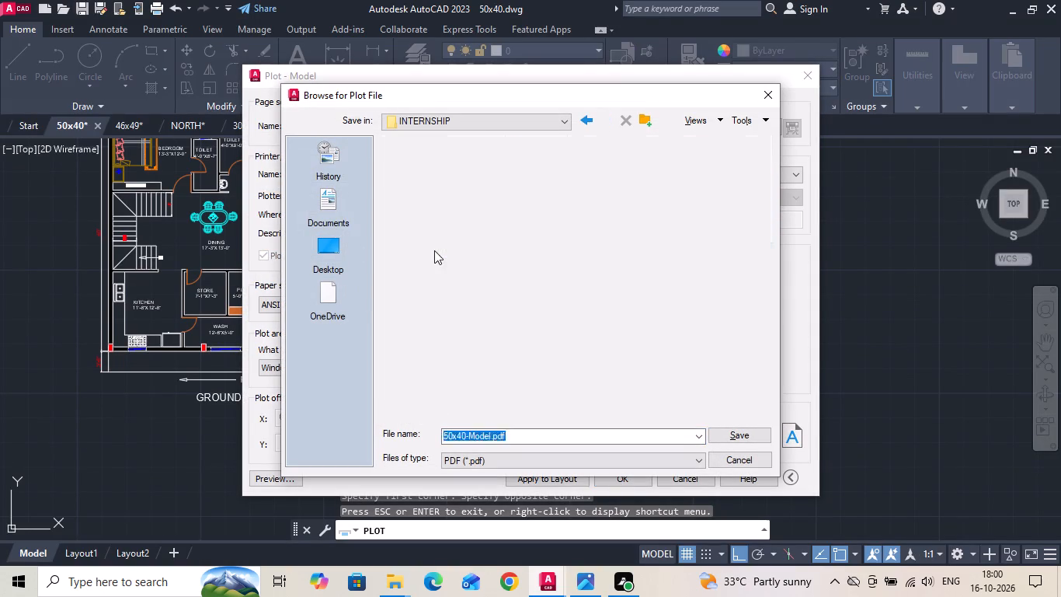
pyautogui.doubleClick(427, 253)
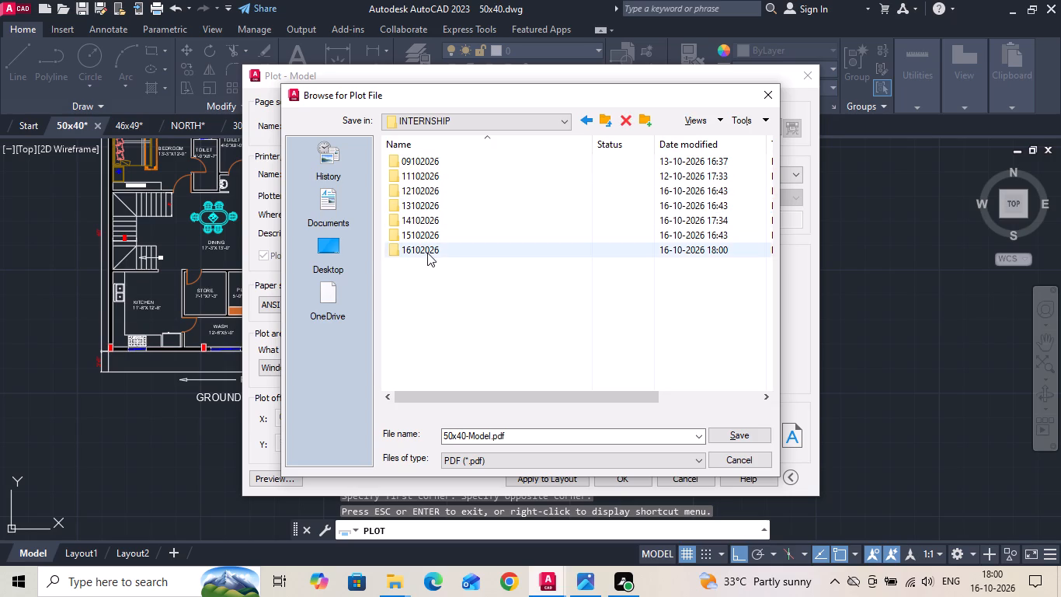
pyautogui.doubleClick(529, 438)
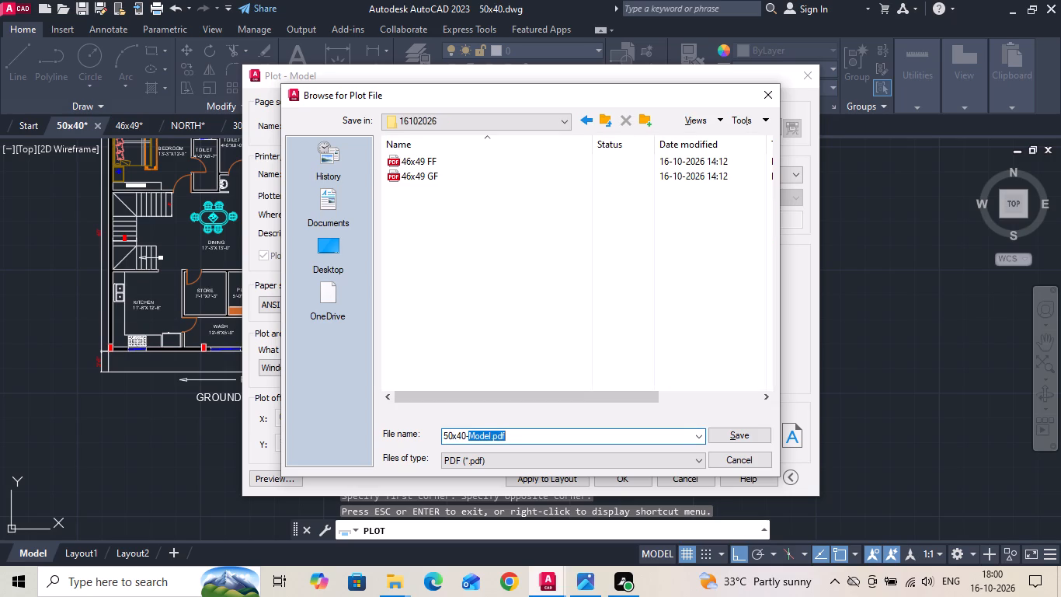
pyautogui.press('BackSpace')
pyautogui.press('BackSpace')
pyautogui.press('space')
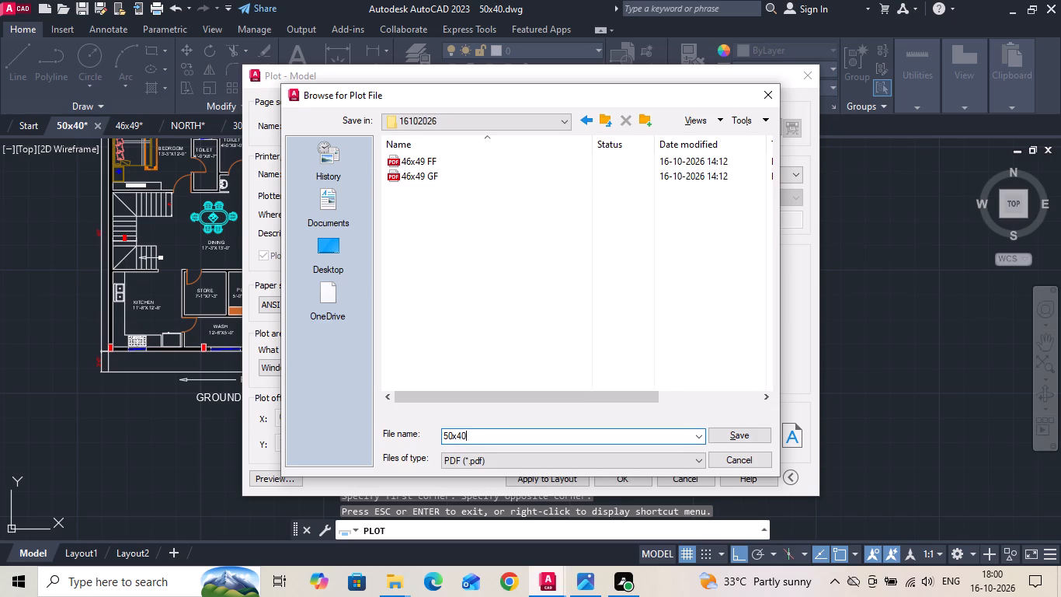
pyautogui.write('GF')
pyautogui.click(734, 438)
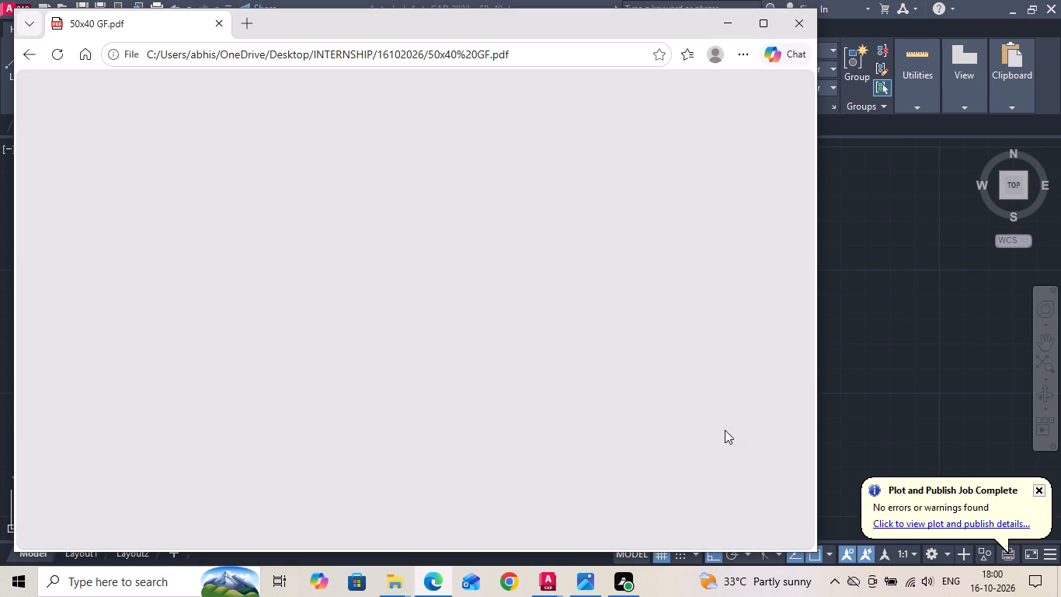
pyautogui.click(802, 32)
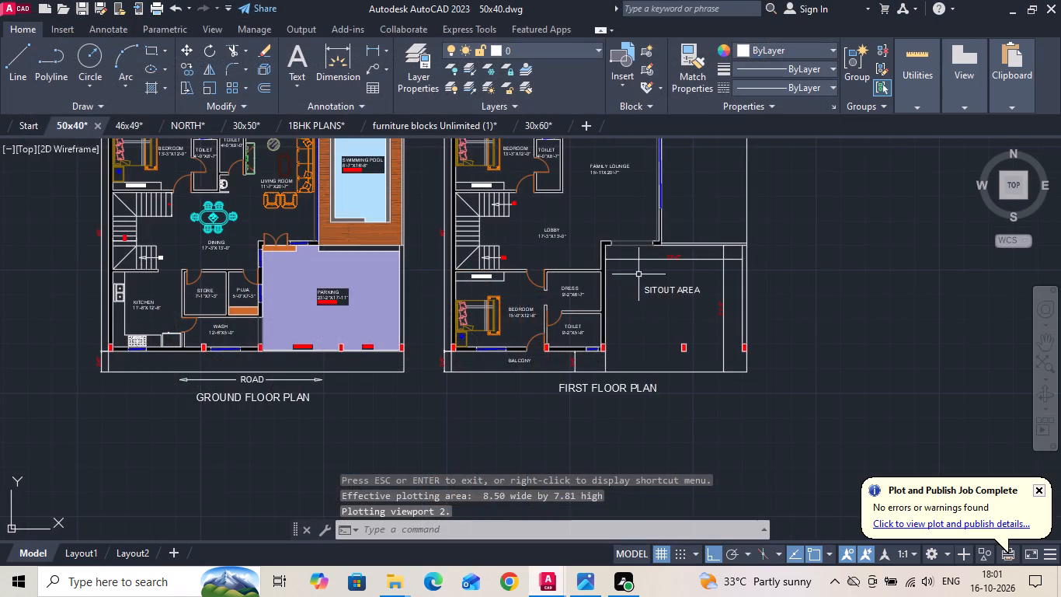
# Set up another single-sheet plot with the previous plot settings, window the first floor plan with its title, and preview it.
pyautogui.press('space')
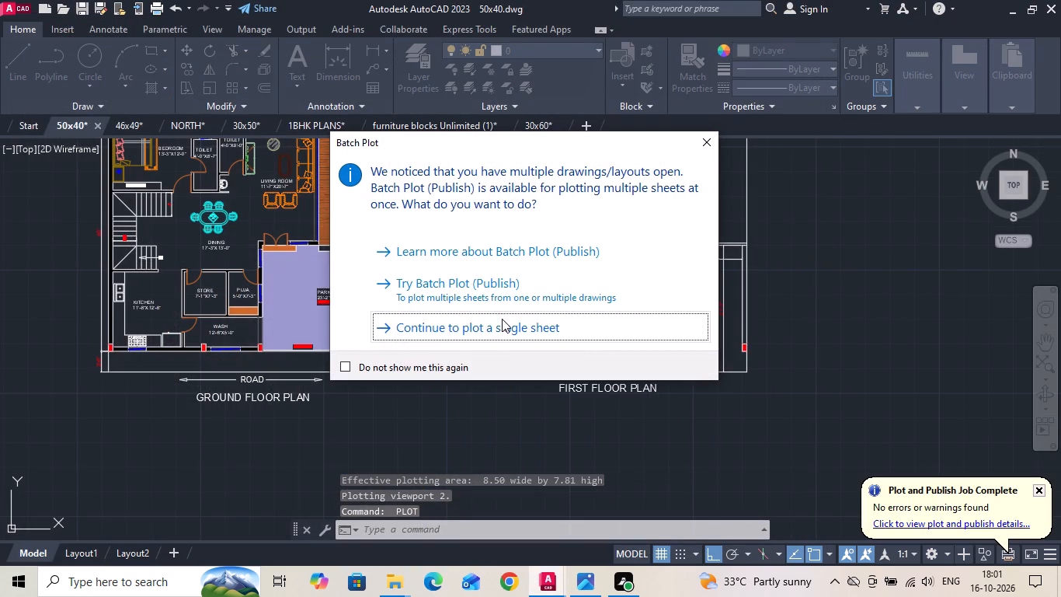
pyautogui.click(469, 329)
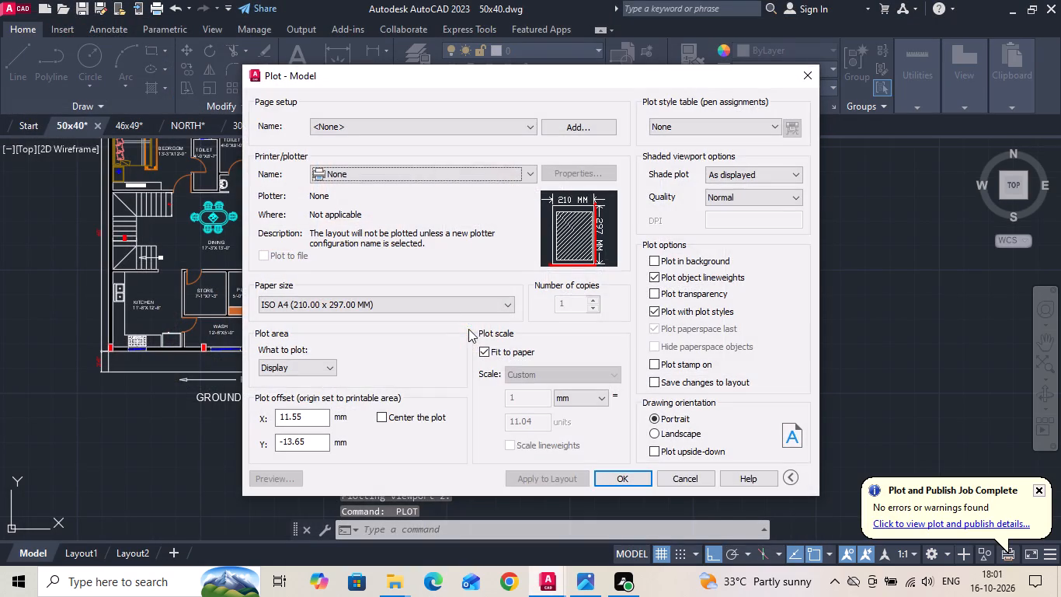
pyautogui.click(349, 126)
pyautogui.click(343, 152)
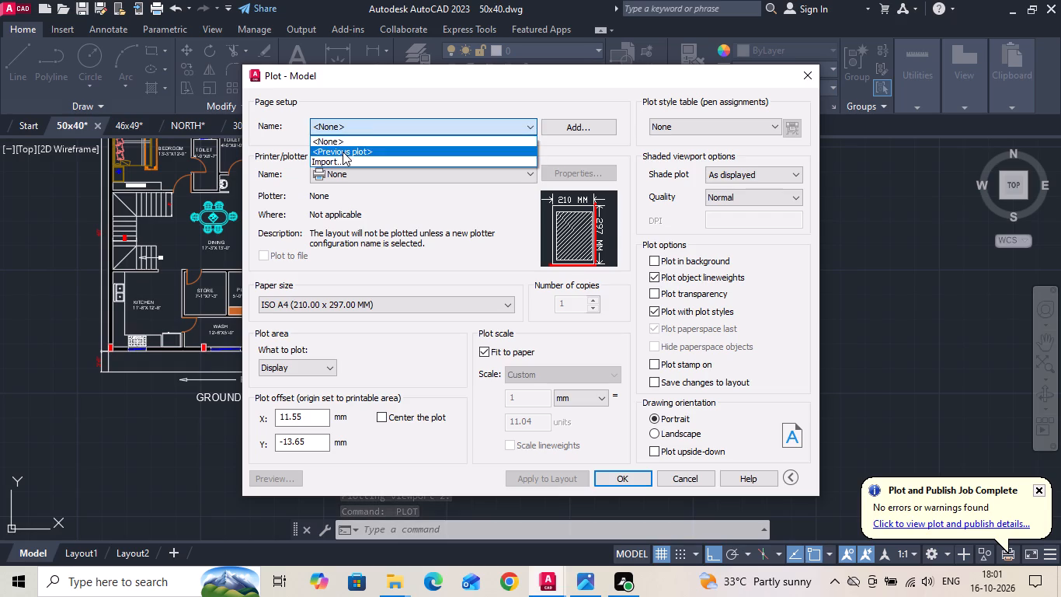
pyautogui.click(391, 362)
pyautogui.scroll(-1, 397, 396)
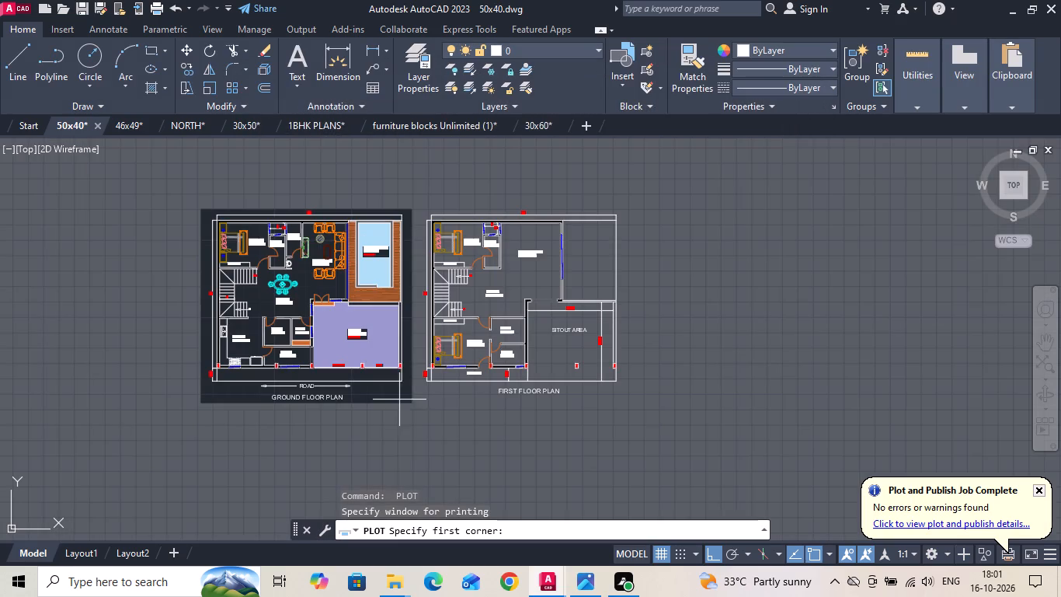
pyautogui.scroll(1, 419, 214)
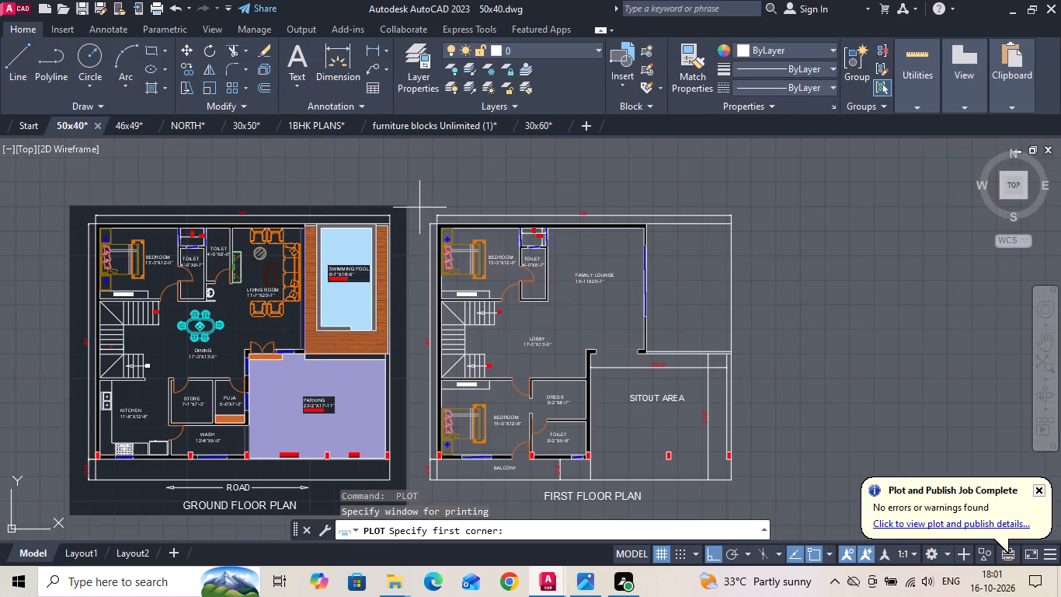
pyautogui.click(419, 208)
pyautogui.moveTo(721, 408); pyautogui.dragTo(687, 340, button='middle')
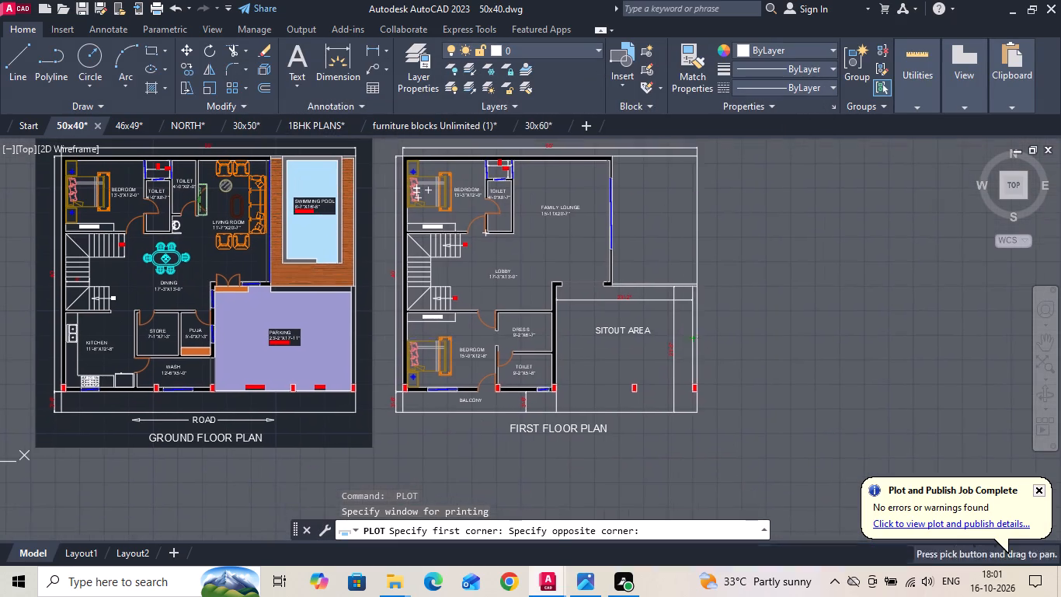
pyautogui.click(713, 444)
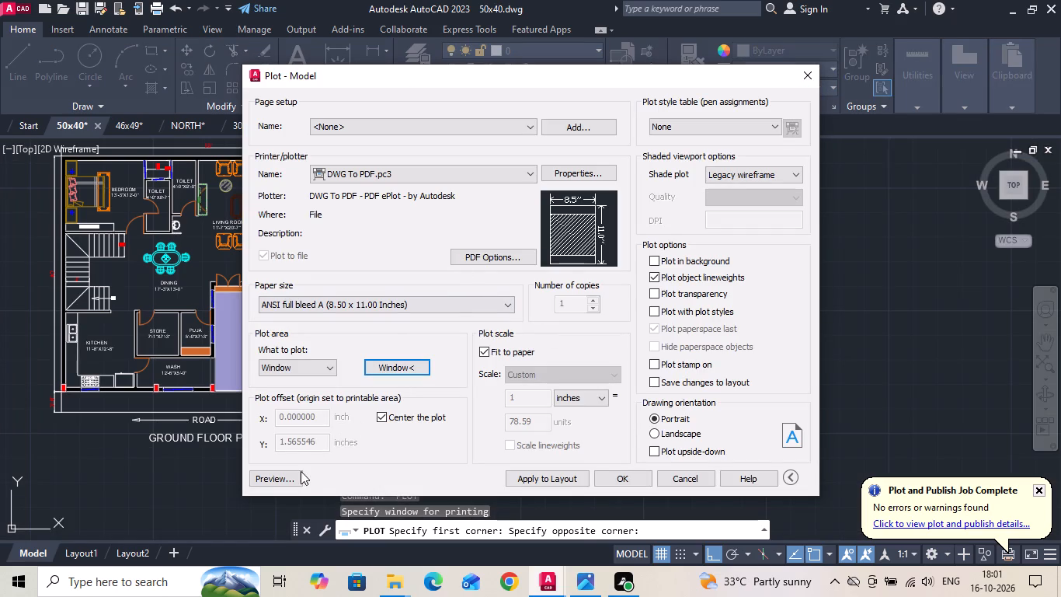
pyautogui.click(292, 478)
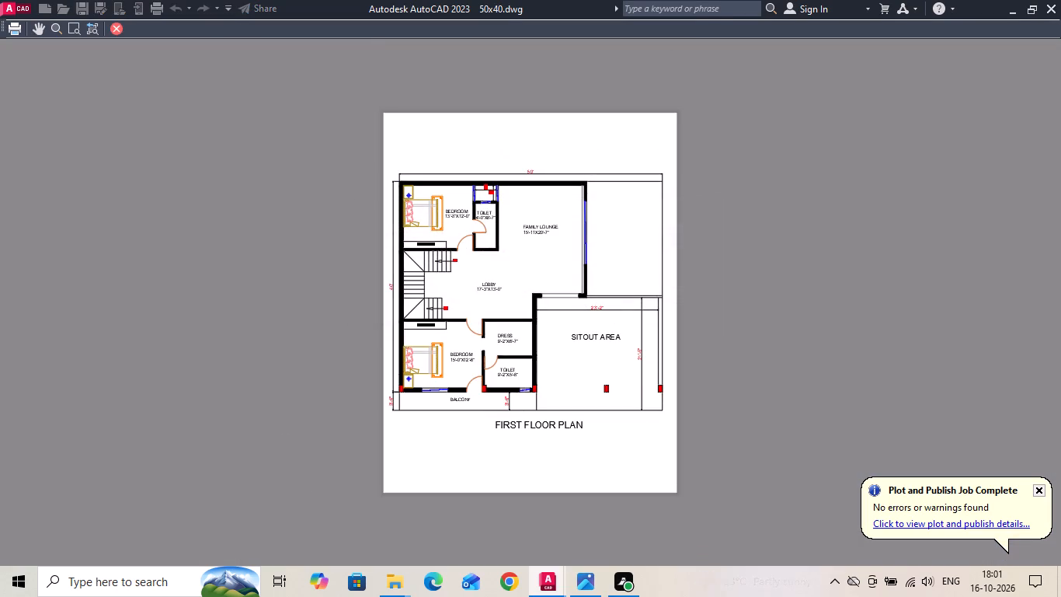
pyautogui.press('space')
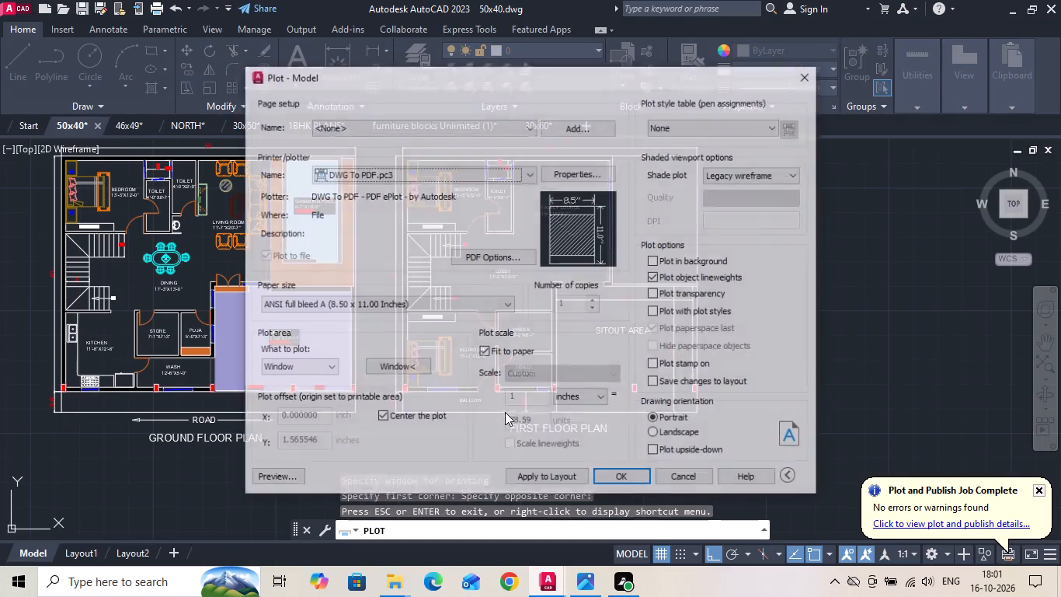
# Plot the first floor plan to PDF as "50x40 FF" in the 16102026 folder, and close the opened PDF.
pyautogui.click(621, 480)
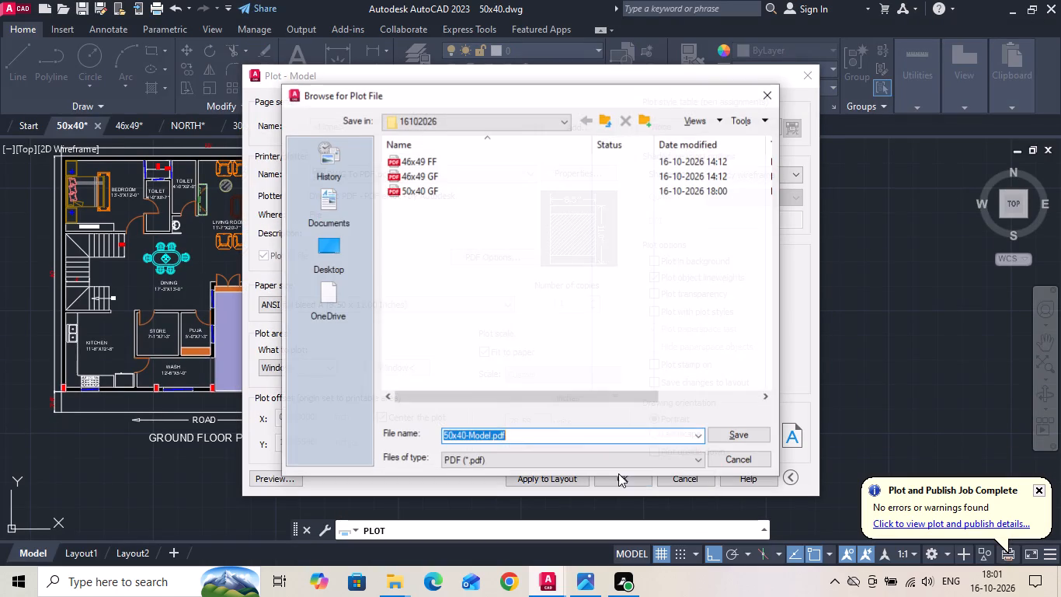
pyautogui.click(544, 436)
pyautogui.press('BackSpace')
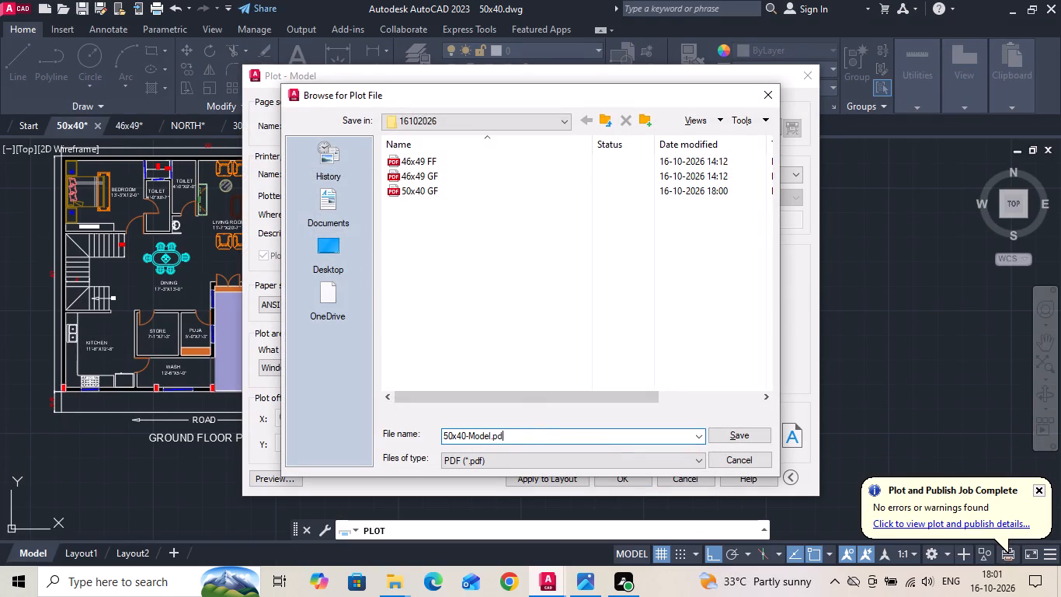
pyautogui.press('BackSpace')
pyautogui.press('BackSpace')
pyautogui.press('BackSpace')
pyautogui.press('BackSpace')
pyautogui.press('BackSpace')
pyautogui.press('BackSpace')
pyautogui.press('BackSpace')
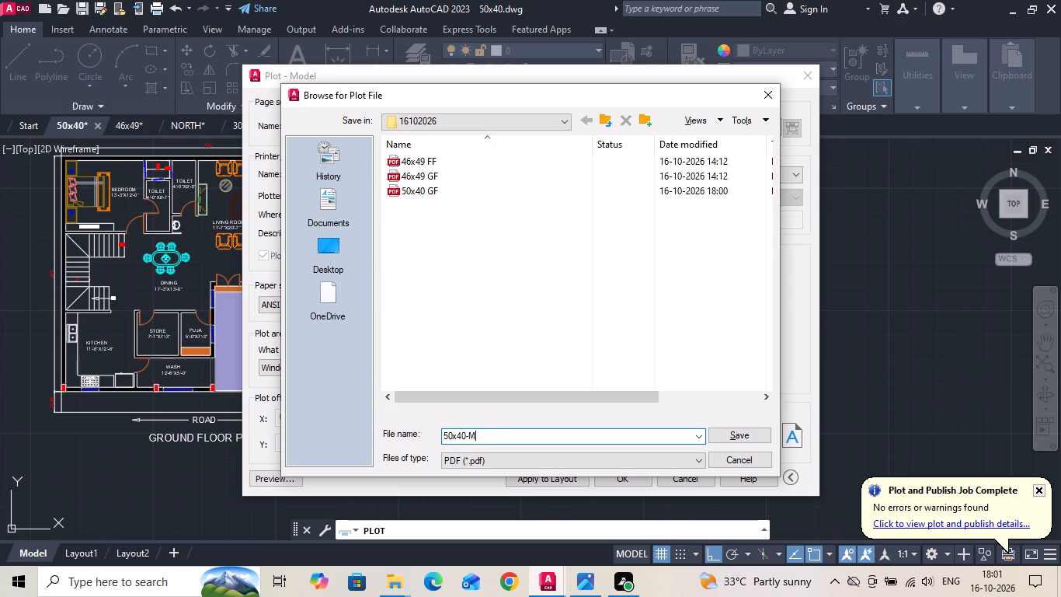
pyautogui.press('BackSpace')
pyautogui.press('BackSpace')
pyautogui.press('space')
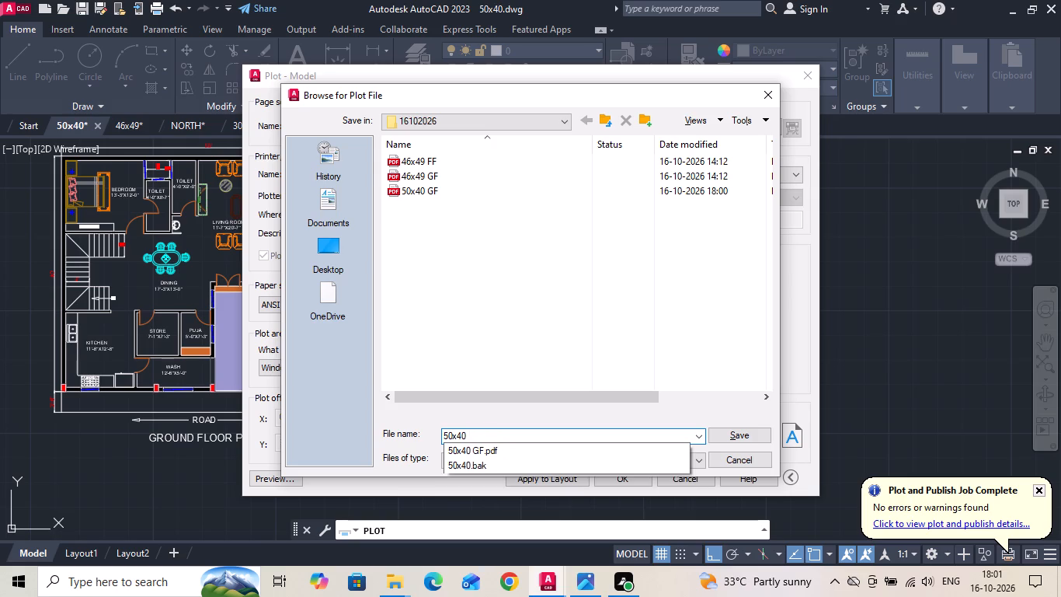
pyautogui.write('FF')
pyautogui.click(731, 441)
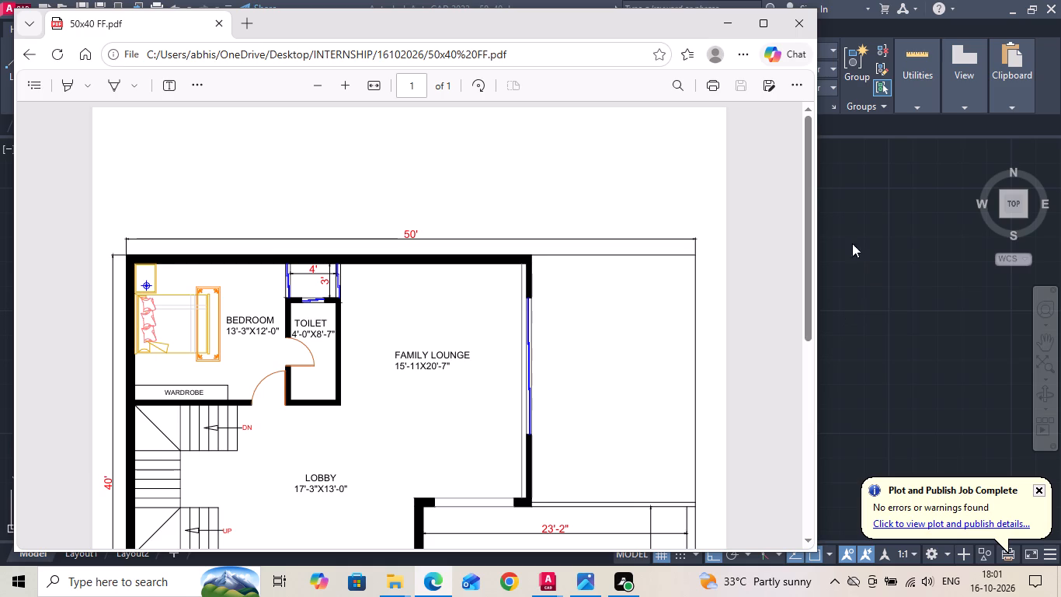
pyautogui.click(798, 30)
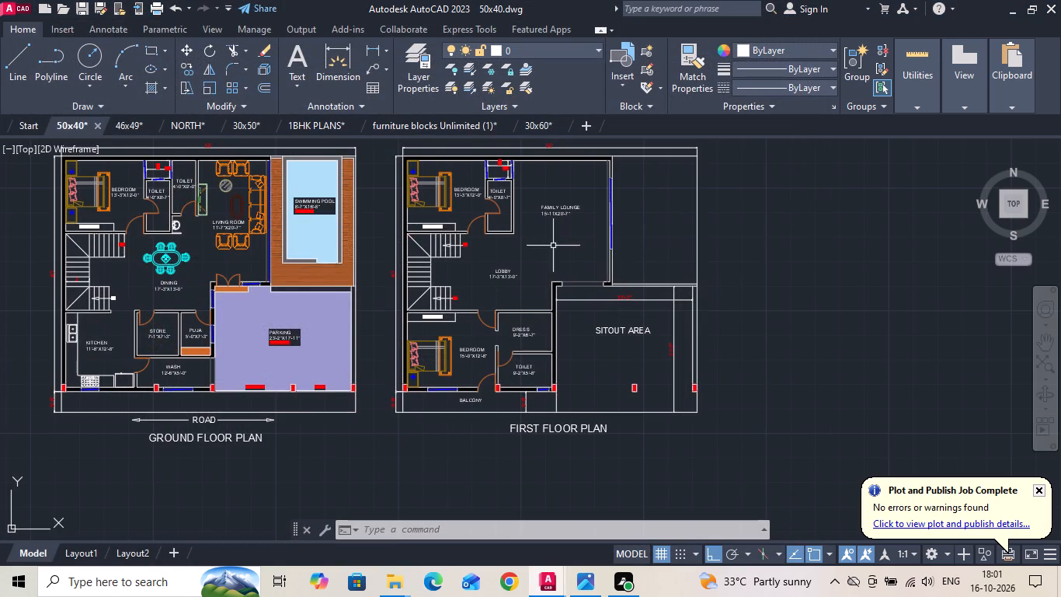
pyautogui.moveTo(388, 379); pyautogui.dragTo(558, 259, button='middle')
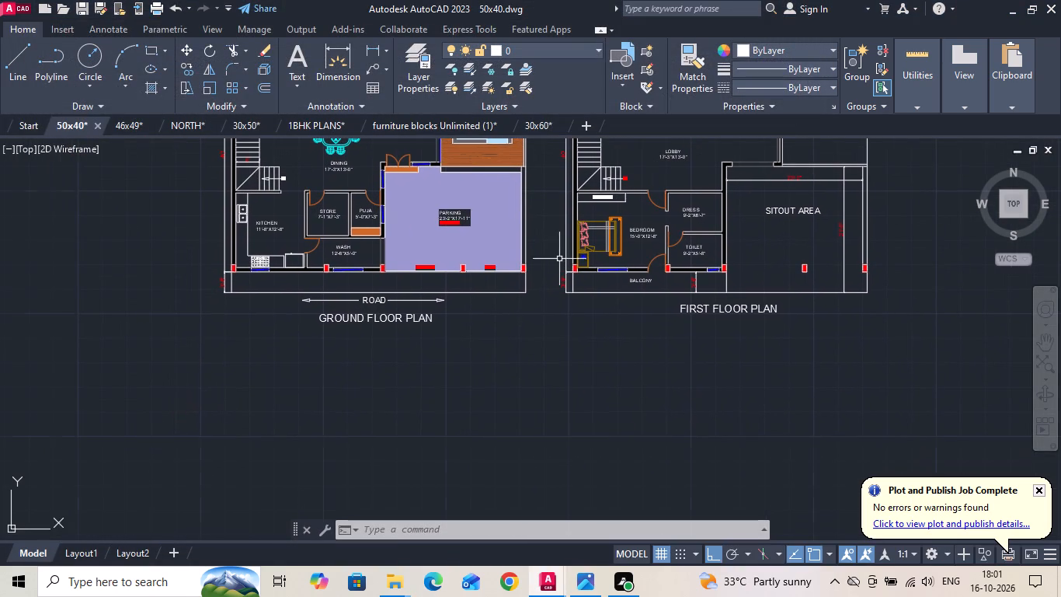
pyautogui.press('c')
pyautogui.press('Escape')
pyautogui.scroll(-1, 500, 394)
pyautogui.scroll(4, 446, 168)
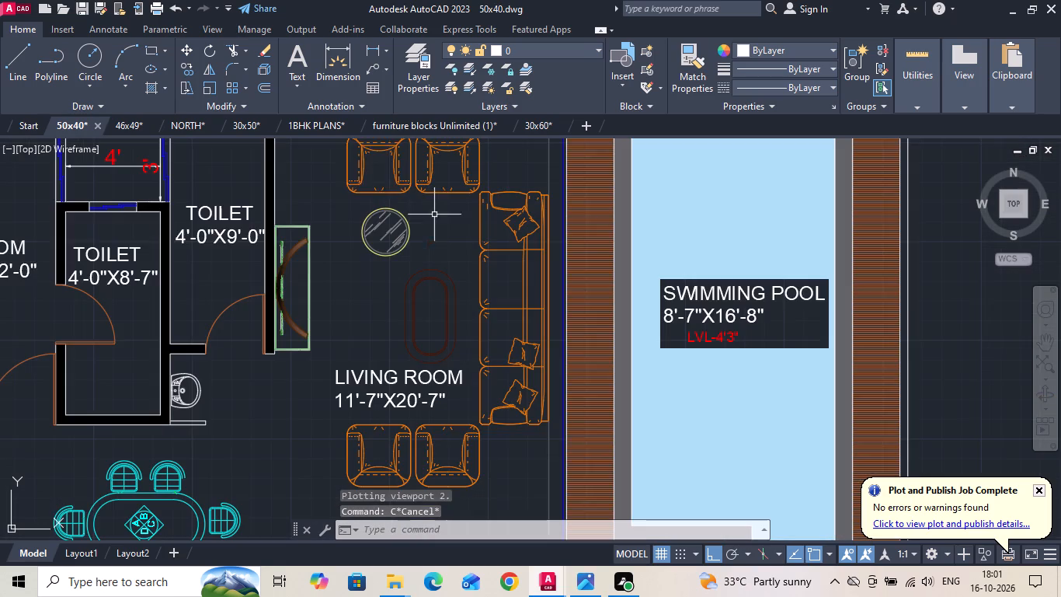
# Measure the diameter of the round side table in the ground floor living room with a temporary linear dimension.
pyautogui.click(369, 53)
pyautogui.scroll(2, 367, 238)
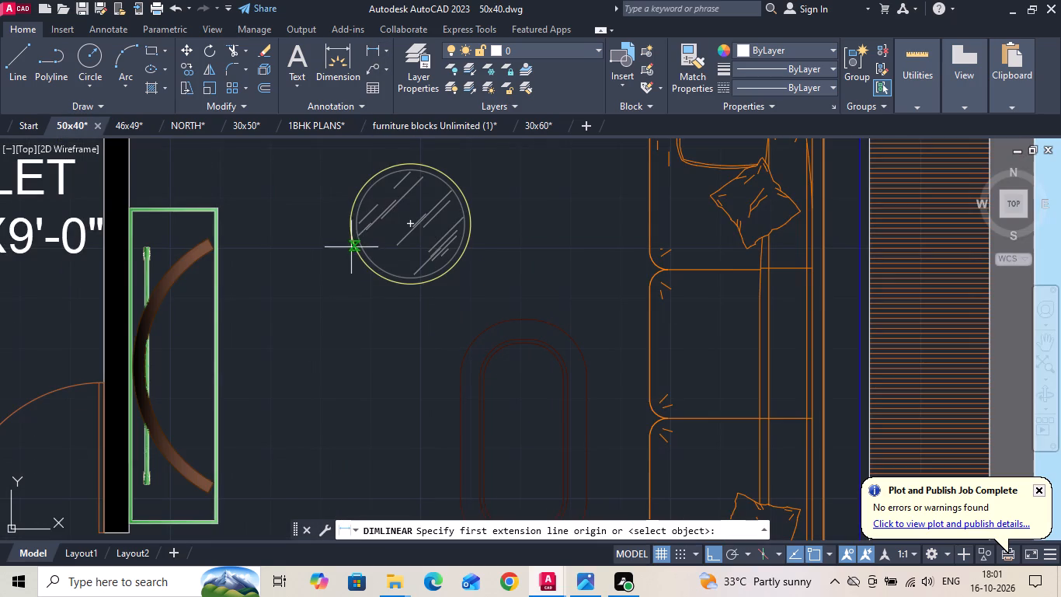
pyautogui.click(349, 229)
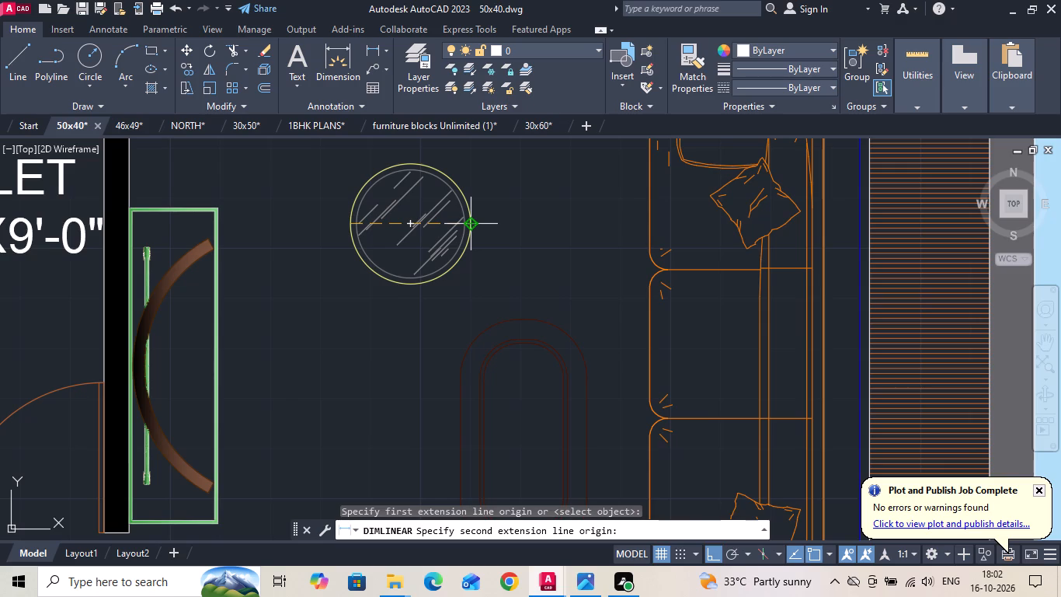
pyautogui.scroll(2, 471, 225)
pyautogui.click(469, 227)
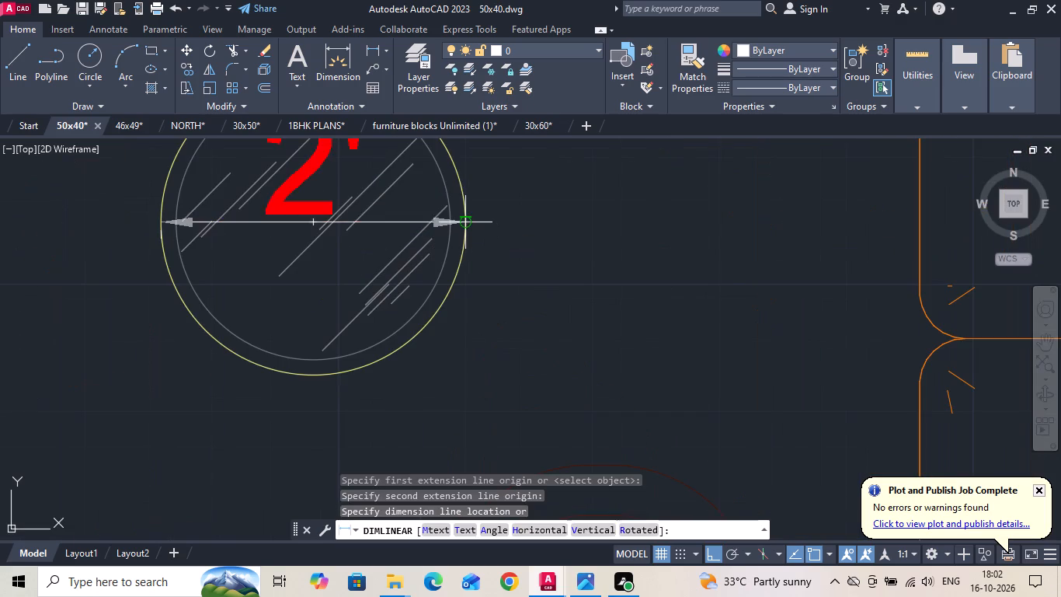
pyautogui.scroll(-2, 469, 227)
pyautogui.press('Escape')
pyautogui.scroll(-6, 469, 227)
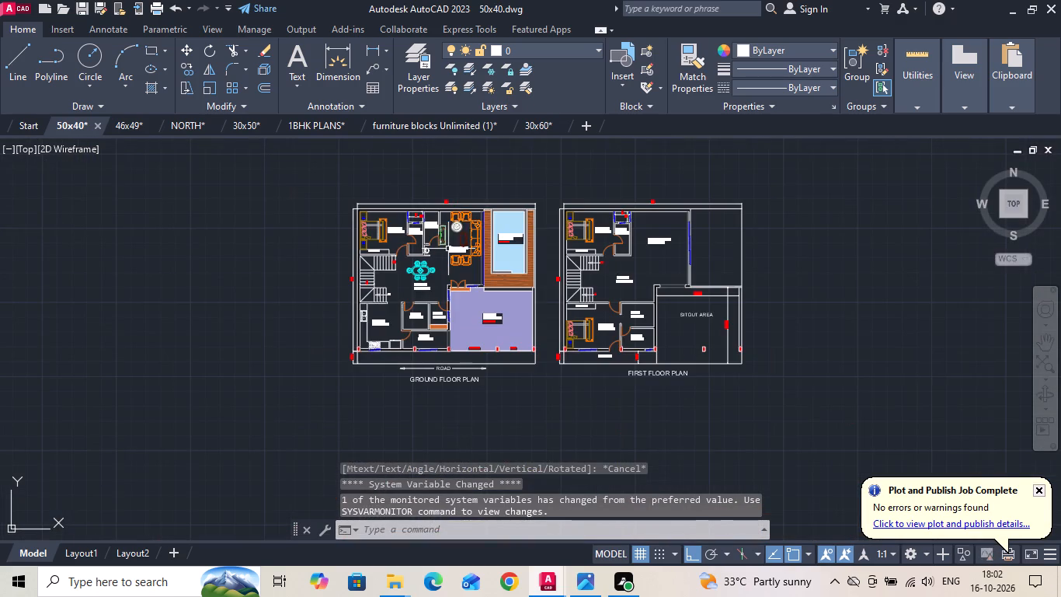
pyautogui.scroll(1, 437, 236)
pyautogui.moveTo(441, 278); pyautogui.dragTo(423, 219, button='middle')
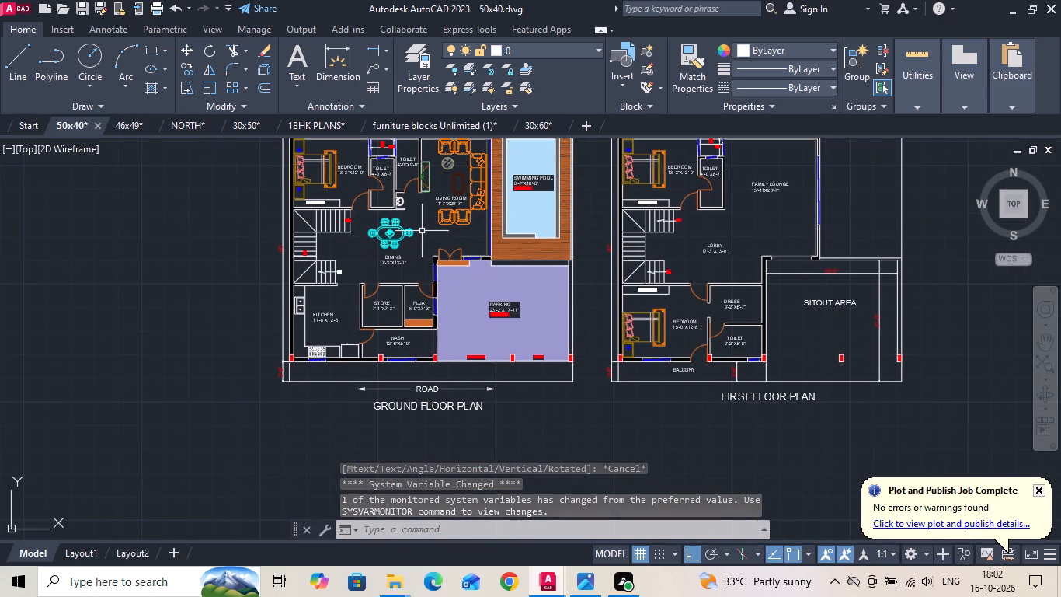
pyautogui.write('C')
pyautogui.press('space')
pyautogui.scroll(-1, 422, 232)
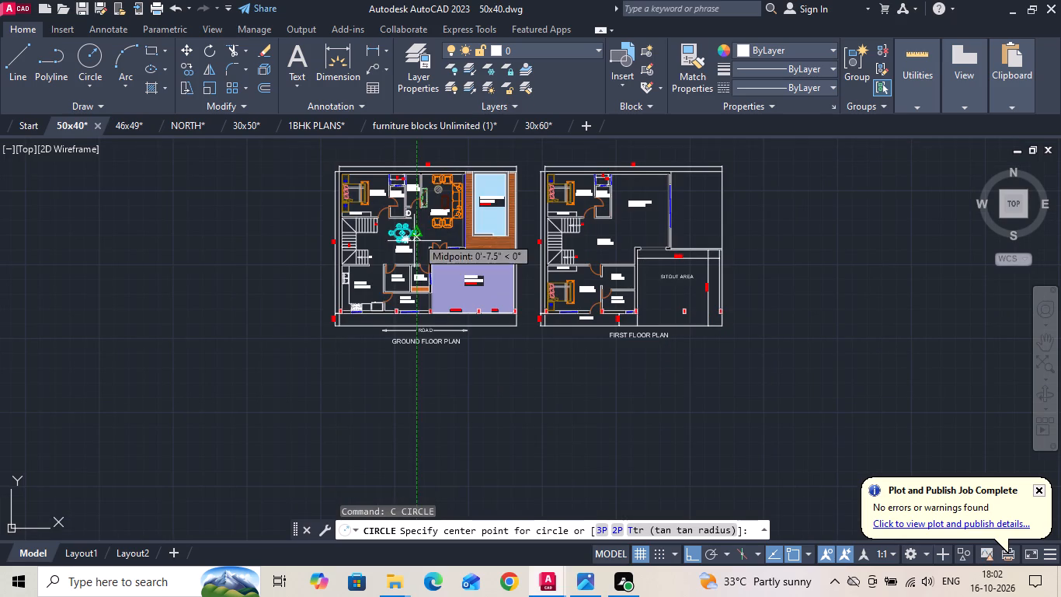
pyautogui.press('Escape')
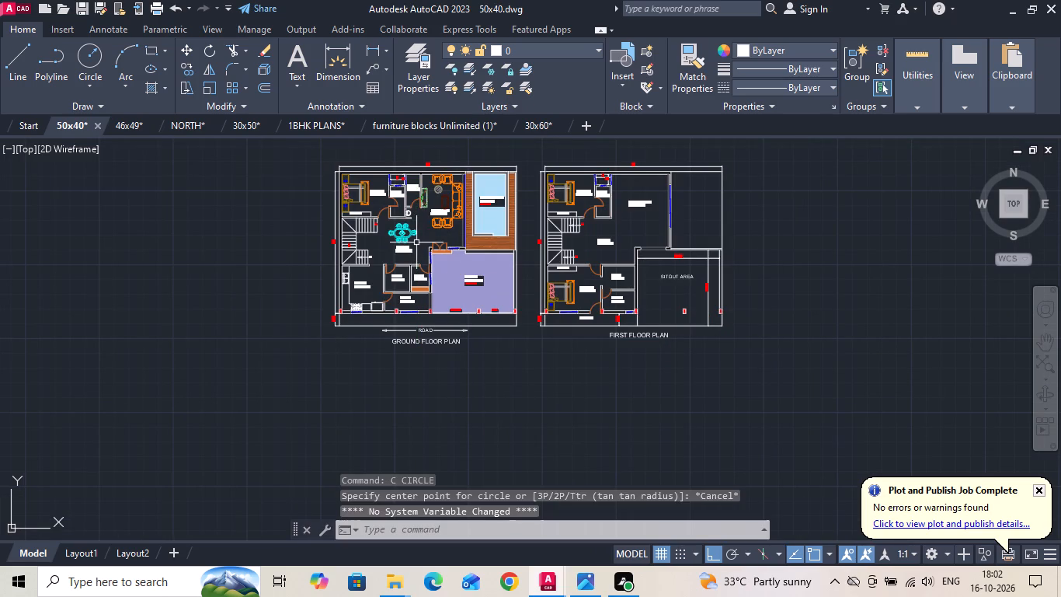
# Save the 50x40 drawing.
pyautogui.hotkey('ctrl', 's')
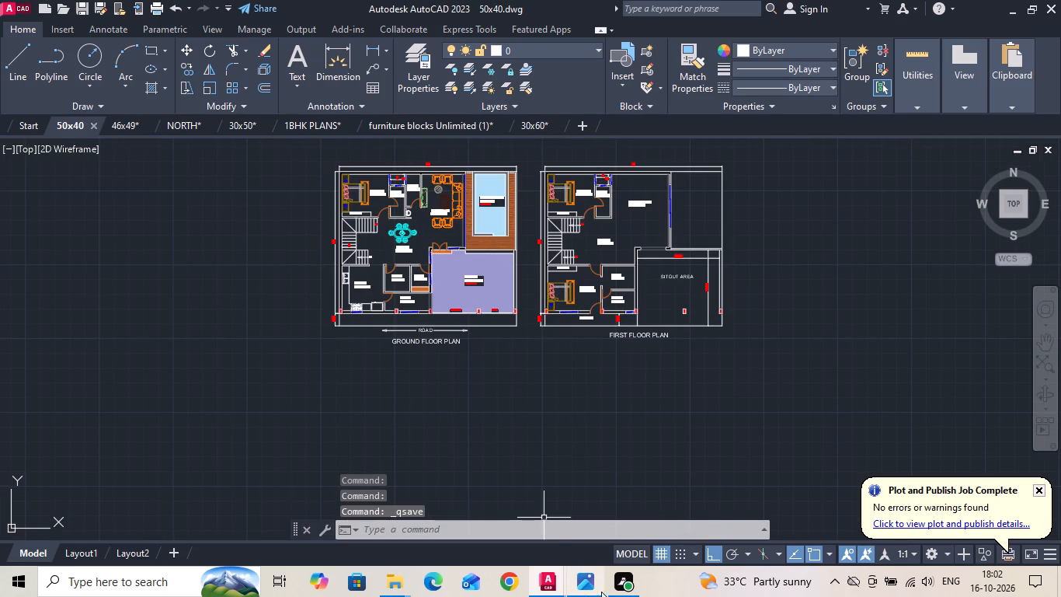
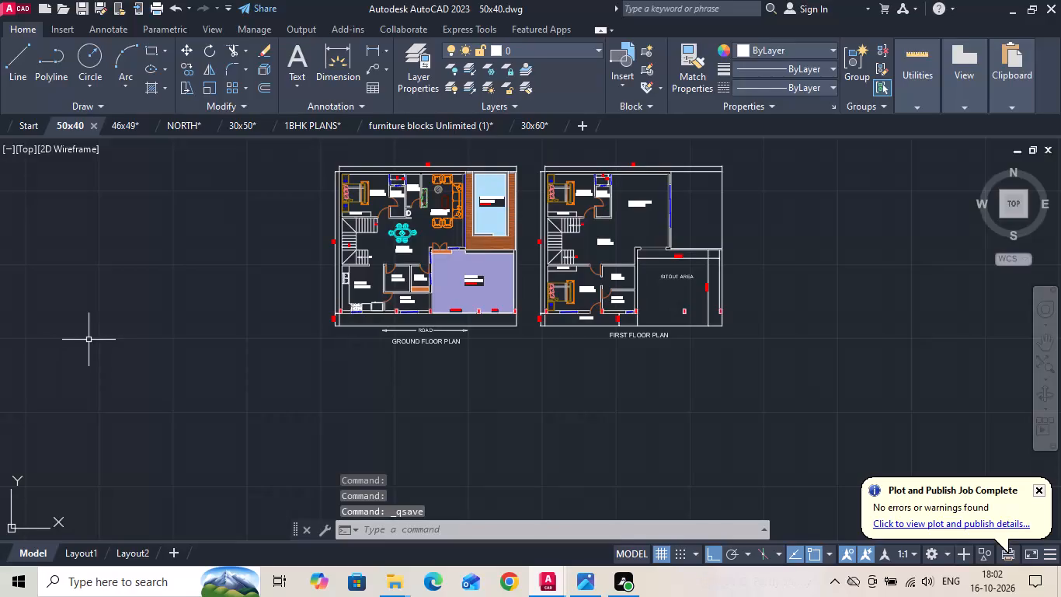
# Switch to the furniture blocks Unlimited (1) drawing and examine its sofa sets, tables and living room layouts.
pyautogui.click(427, 127)
pyautogui.scroll(2, 659, 339)
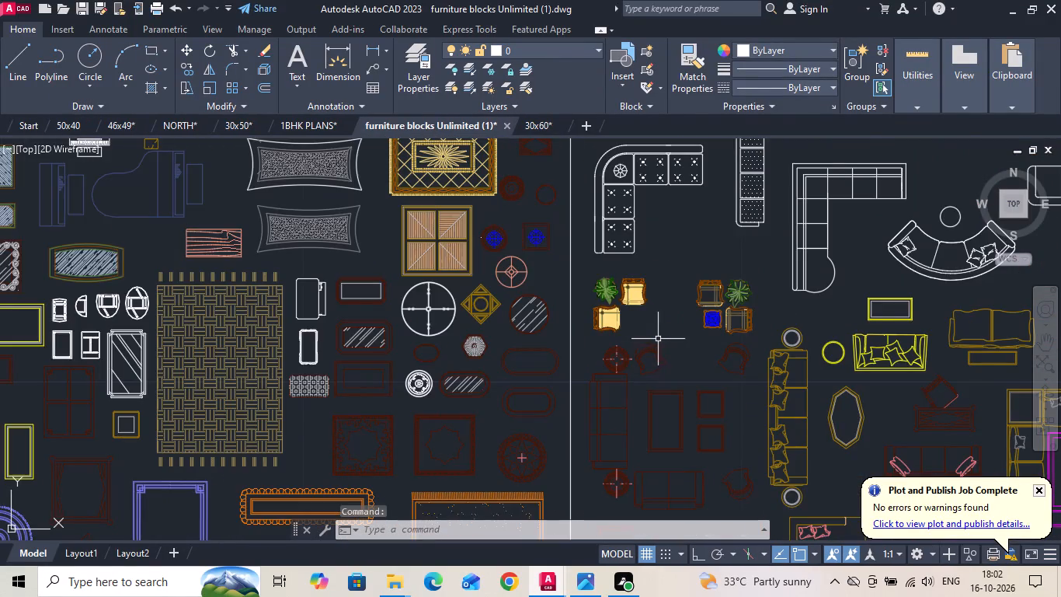
pyautogui.scroll(1, 586, 333)
pyautogui.moveTo(446, 328); pyautogui.dragTo(466, 396, button='middle')
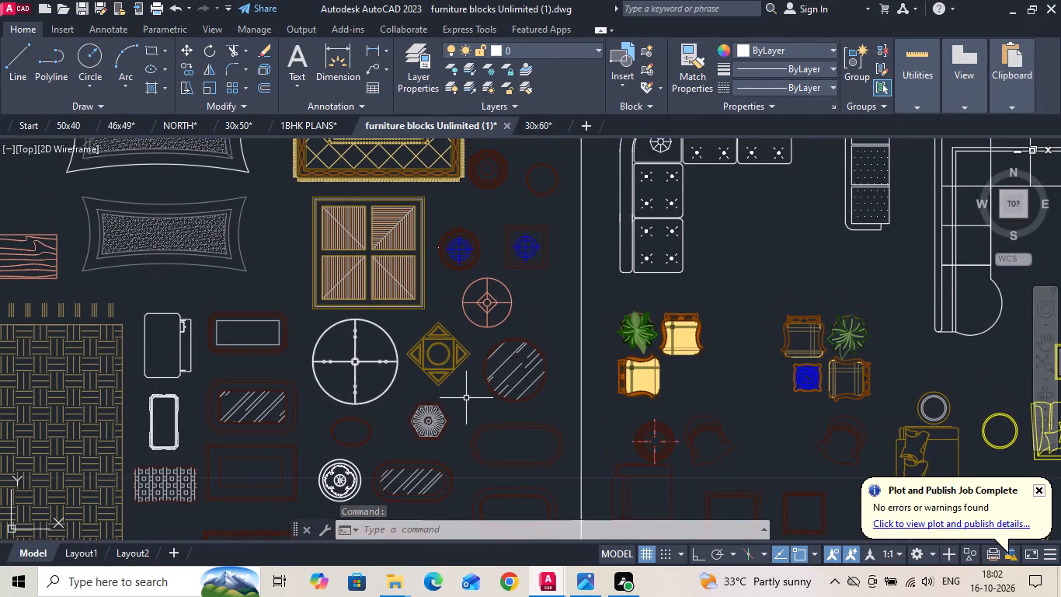
pyautogui.scroll(-1, 464, 396)
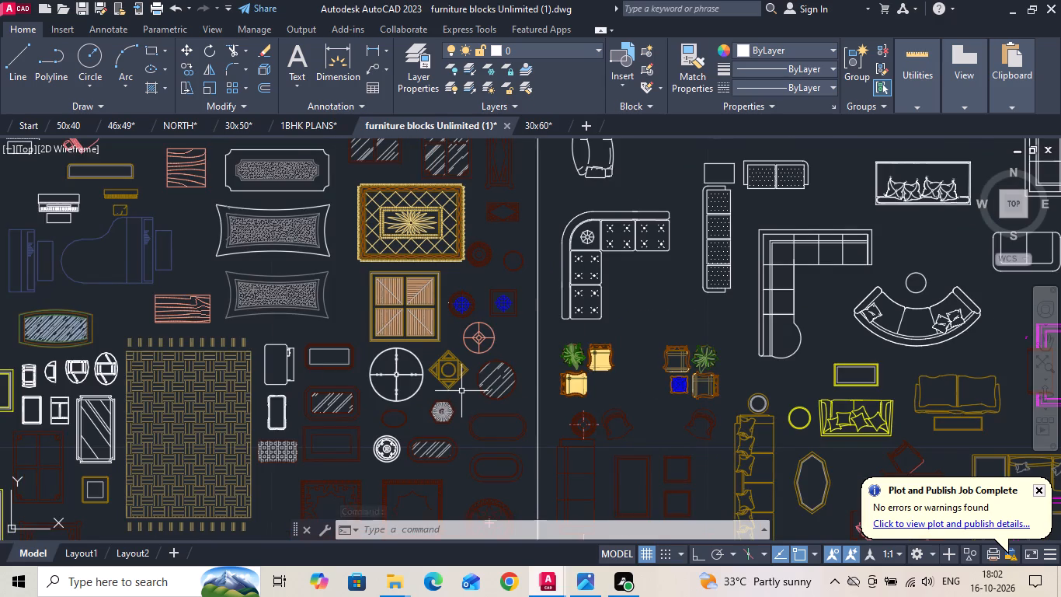
pyautogui.scroll(-1, 461, 390)
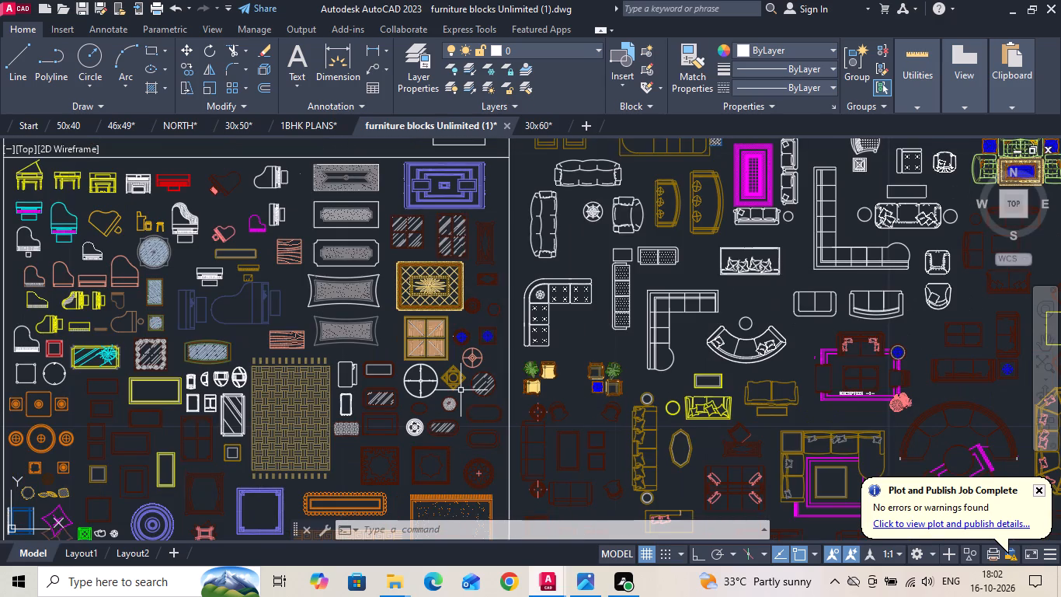
pyautogui.scroll(-1, 460, 390)
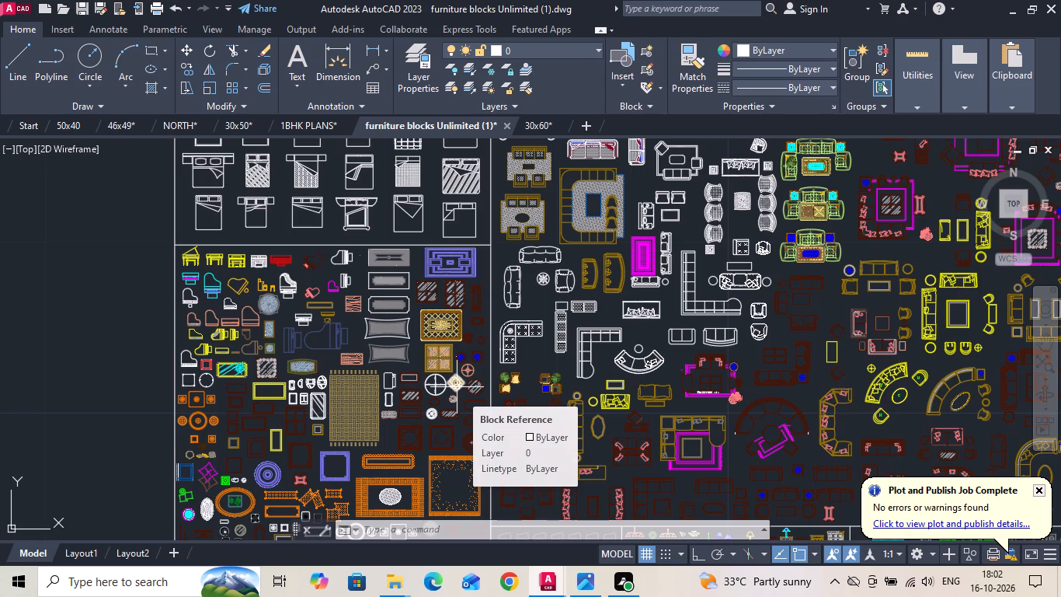
pyautogui.scroll(1, 662, 286)
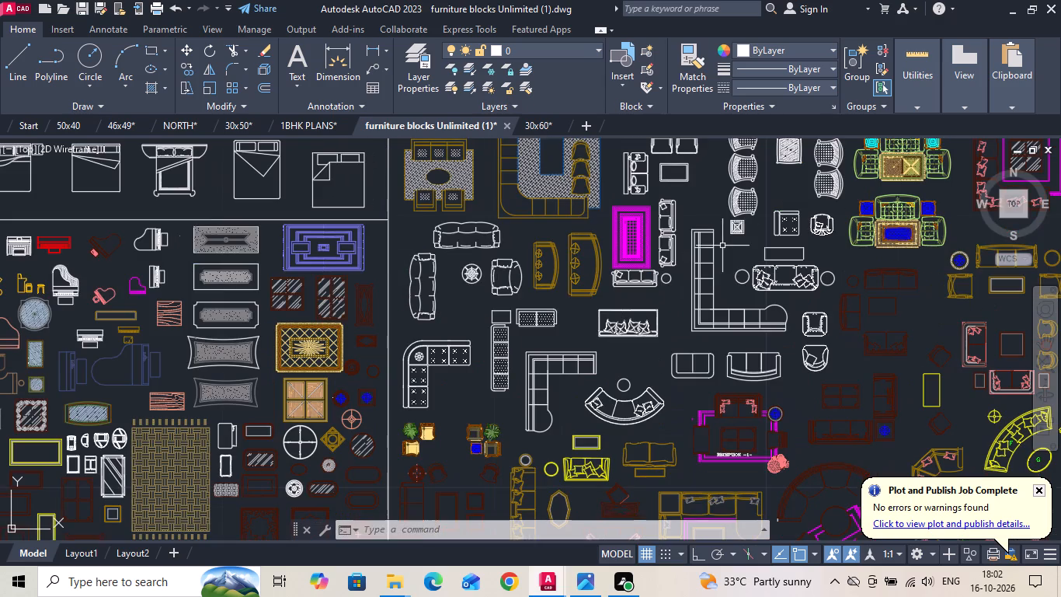
pyautogui.moveTo(734, 257); pyautogui.dragTo(751, 287, button='middle')
pyautogui.scroll(-2, 753, 301)
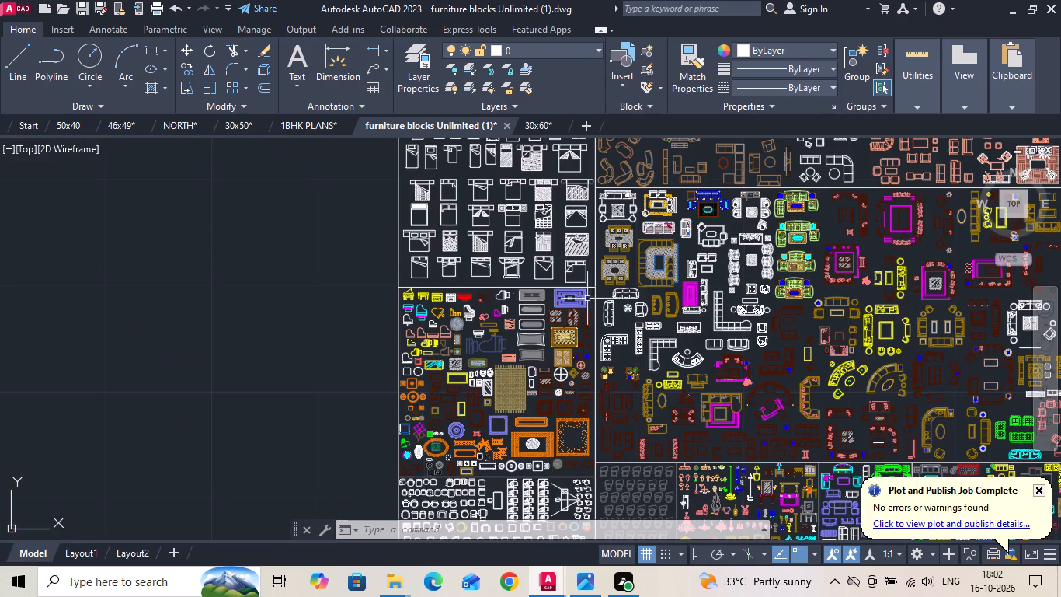
pyautogui.scroll(2, 571, 366)
pyautogui.scroll(2, 433, 291)
pyautogui.scroll(-2, 495, 426)
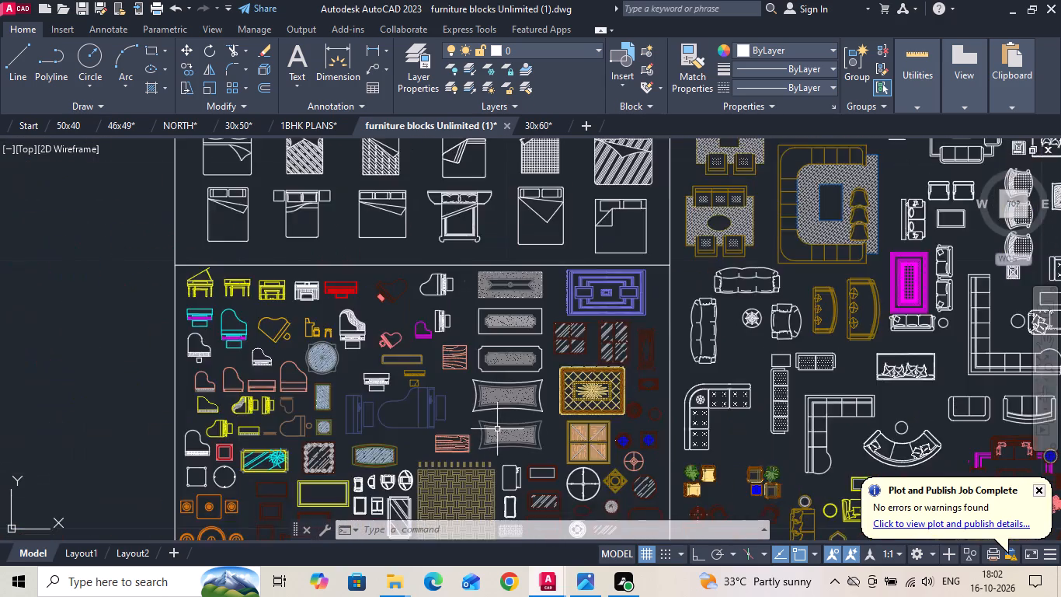
pyautogui.scroll(-1, 497, 430)
pyautogui.scroll(1, 427, 243)
pyautogui.scroll(-3, 348, 346)
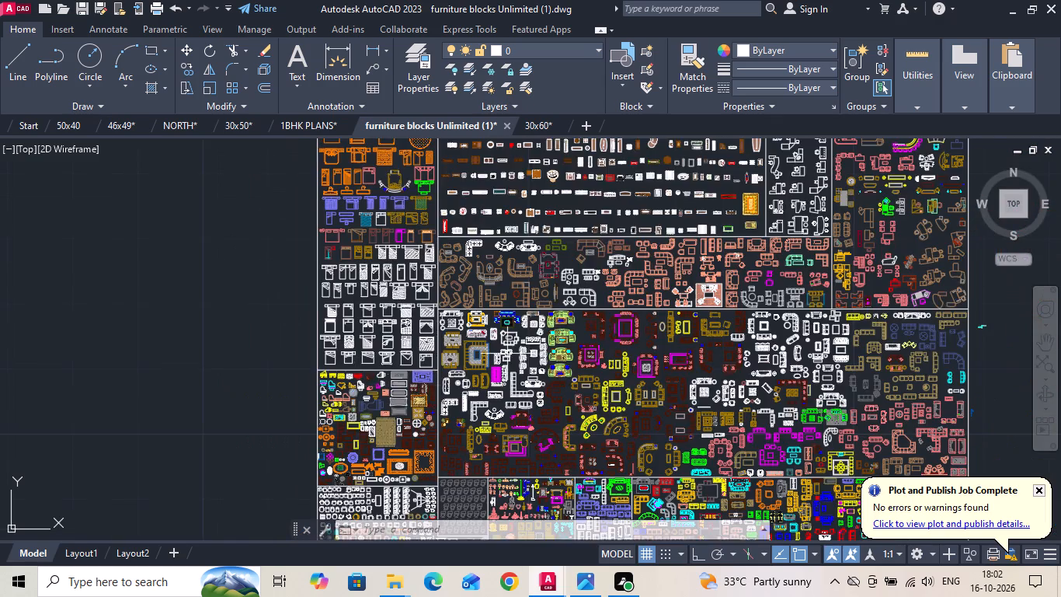
pyautogui.scroll(5, 527, 345)
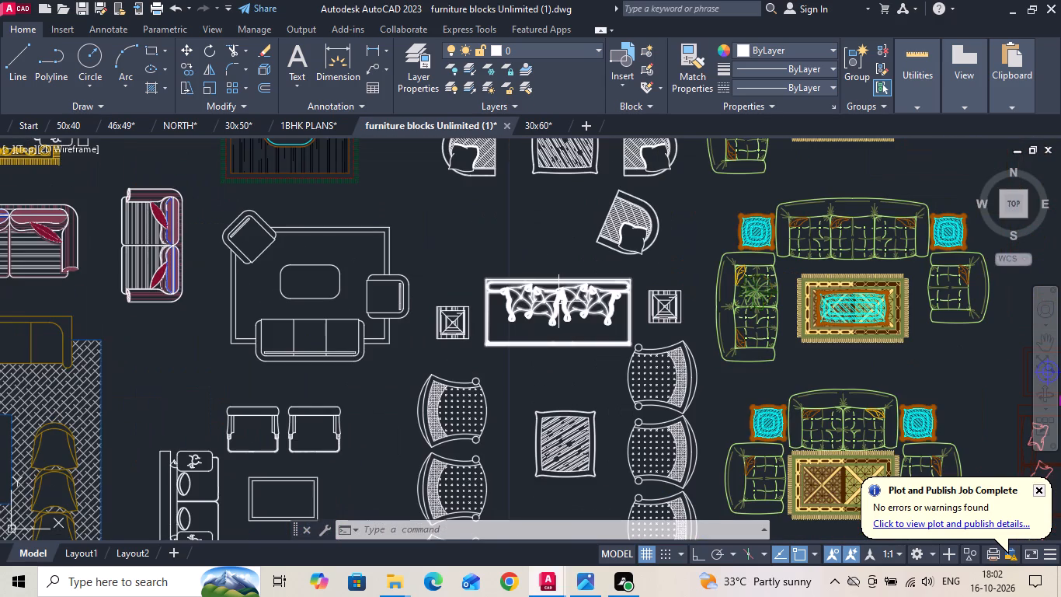
pyautogui.scroll(1, 440, 329)
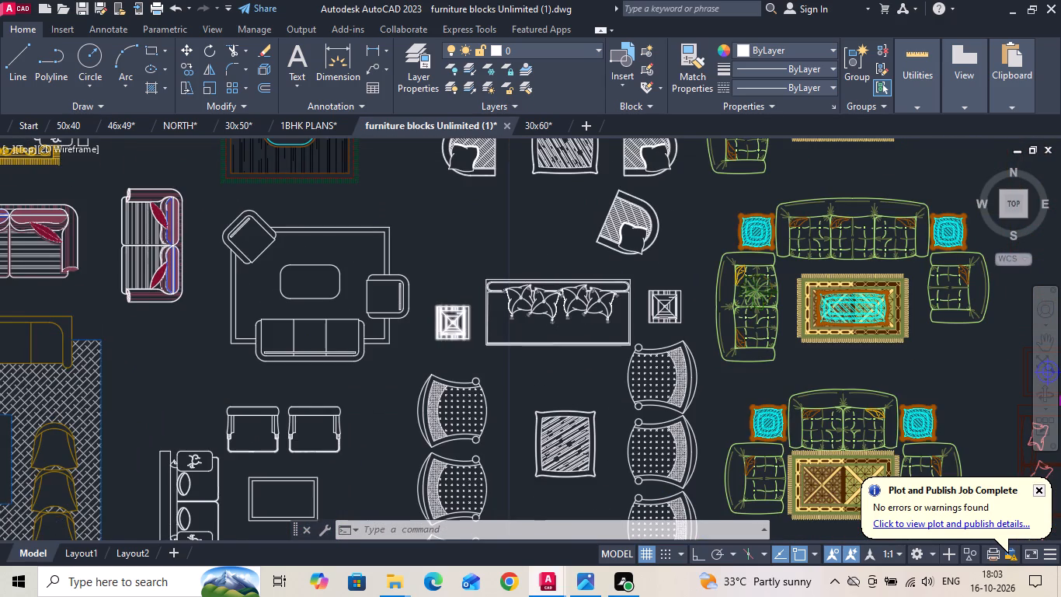
pyautogui.scroll(-2, 440, 329)
pyautogui.scroll(-1, 346, 331)
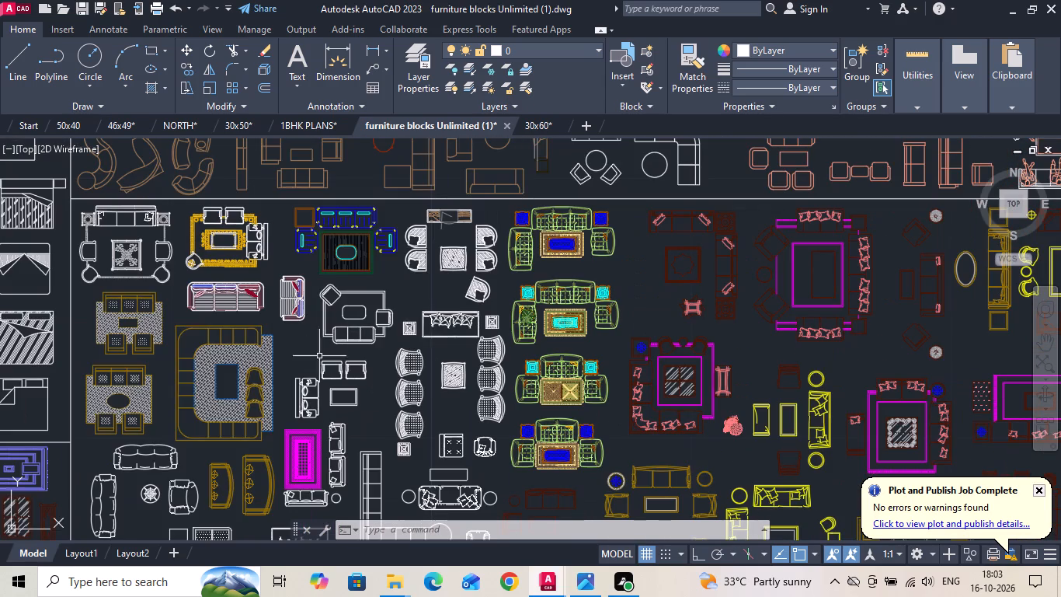
pyautogui.scroll(1, 179, 392)
pyautogui.moveTo(183, 392); pyautogui.dragTo(229, 382, button='middle')
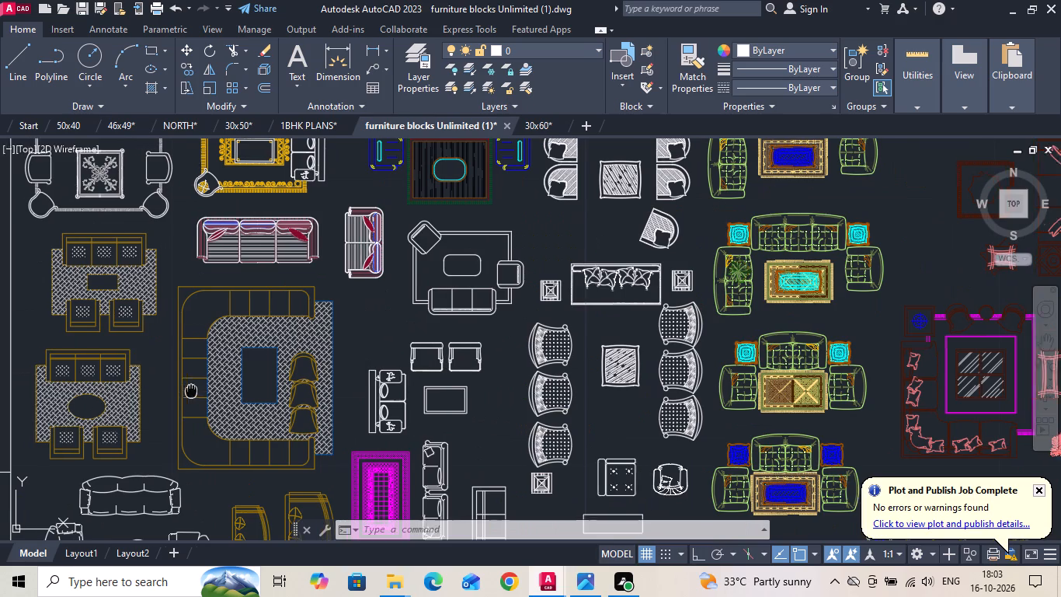
pyautogui.moveTo(229, 382); pyautogui.dragTo(315, 364, button='middle')
pyautogui.scroll(-2, 338, 228)
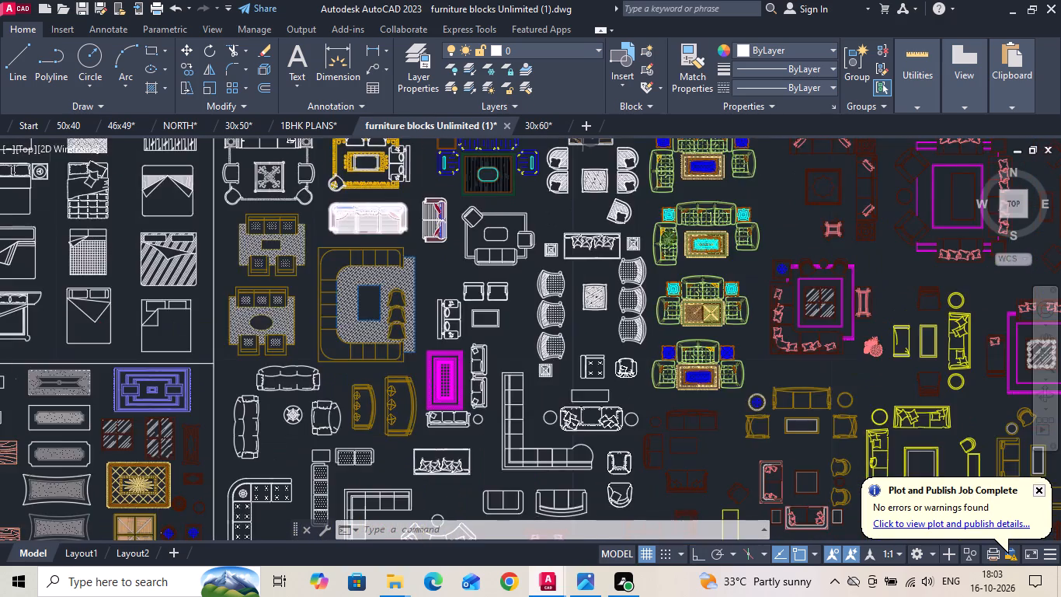
pyautogui.moveTo(372, 454); pyautogui.dragTo(360, 310, button='middle')
pyautogui.scroll(3, 362, 372)
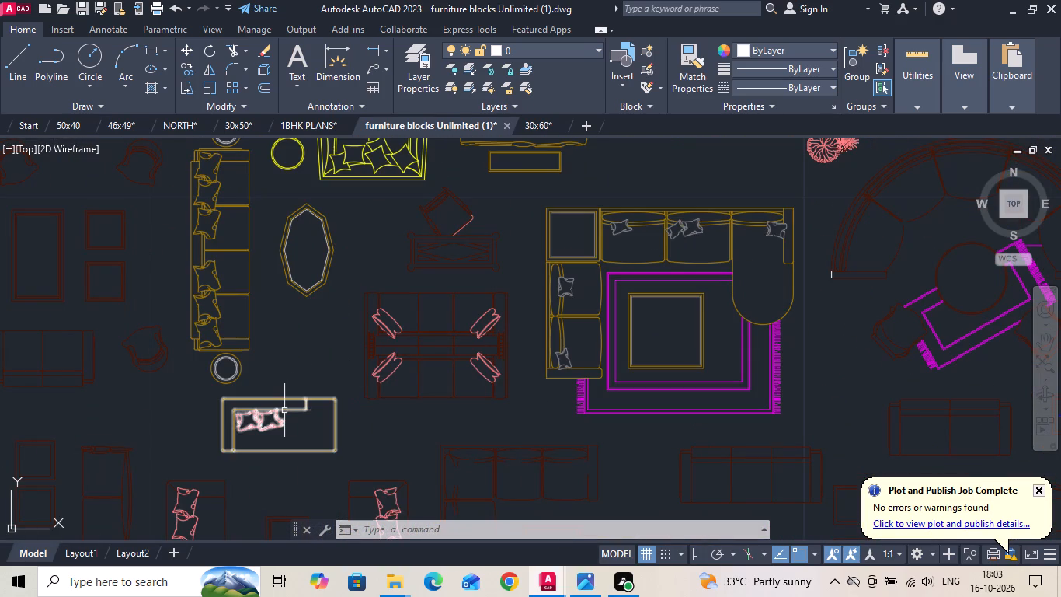
pyautogui.scroll(-2, 327, 306)
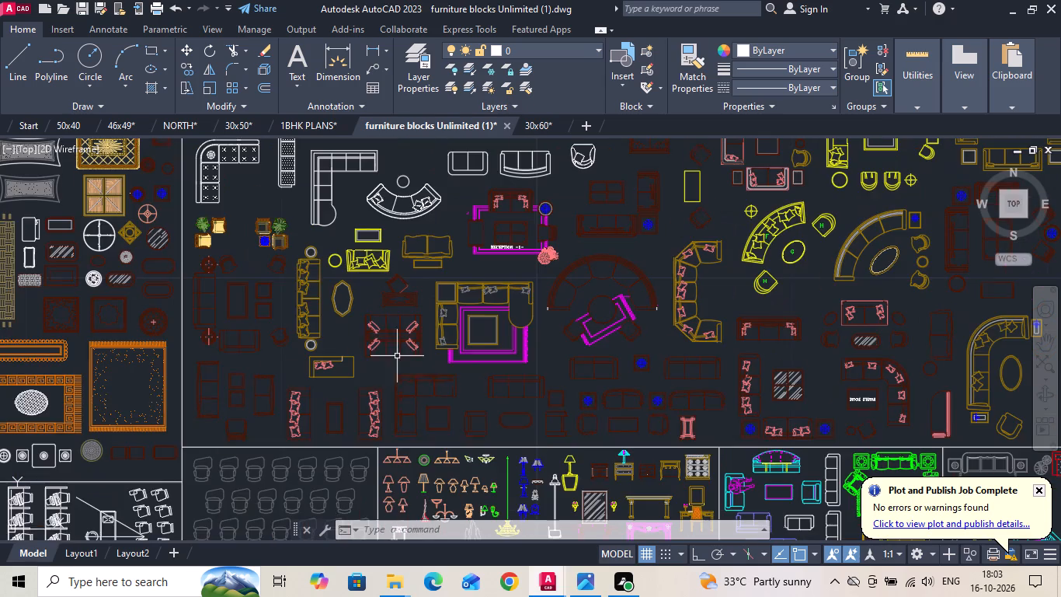
pyautogui.scroll(2, 263, 239)
pyautogui.scroll(-3, 268, 285)
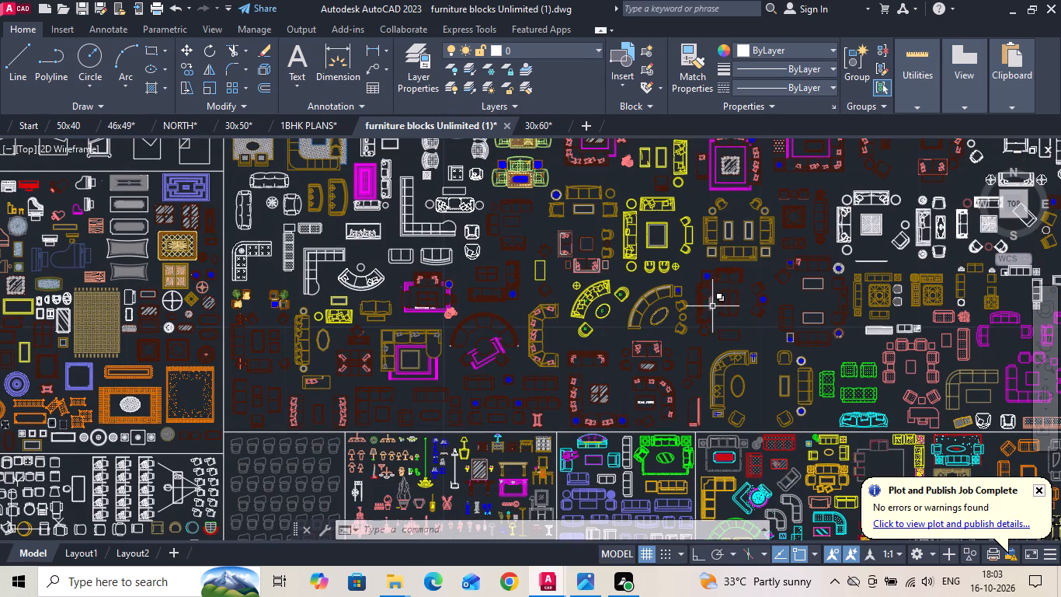
pyautogui.scroll(3, 735, 301)
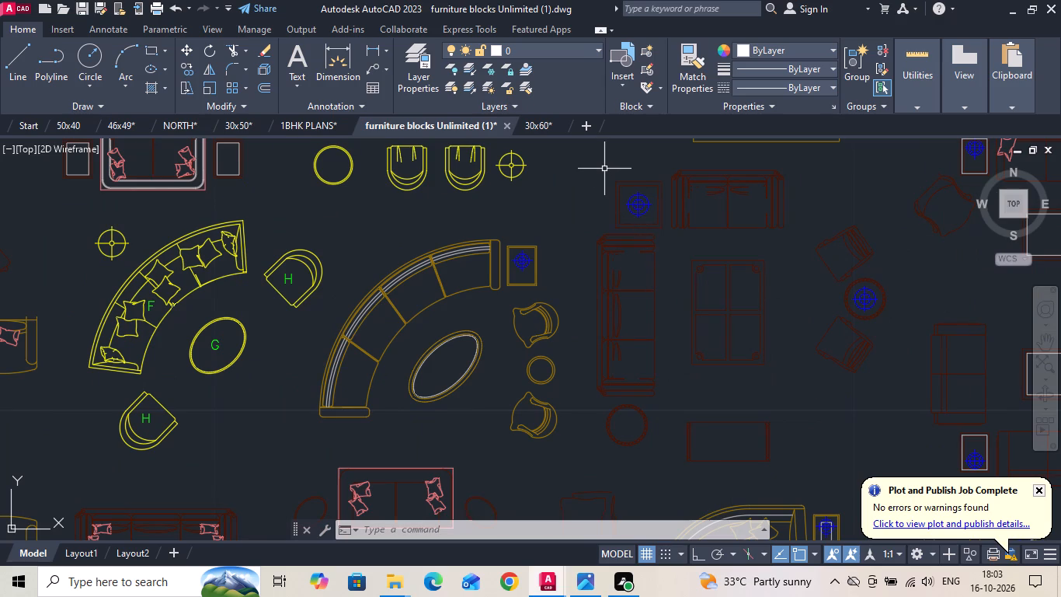
# Define the dark red living room set with two sofas, coffee table, two angled armchairs and side tables as a block named 11.
pyautogui.write('B')
pyautogui.press('space')
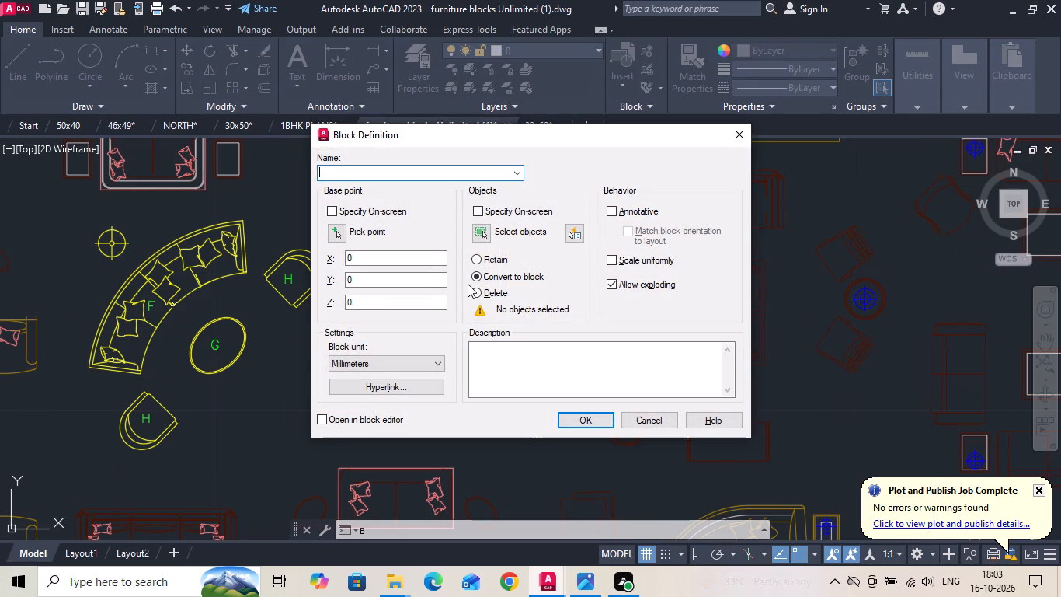
pyautogui.press('1')
pyautogui.press('space')
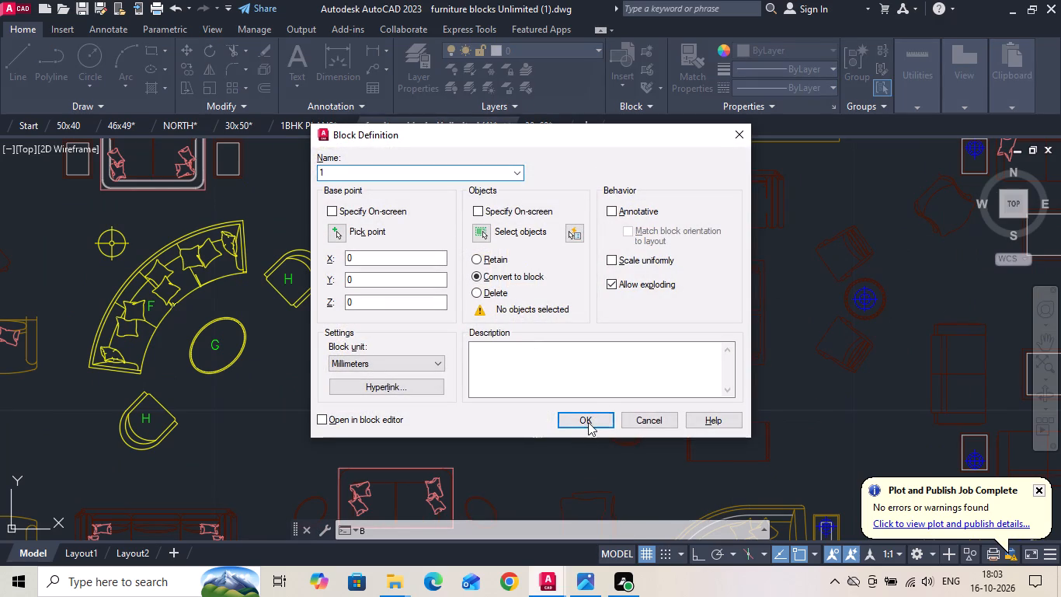
pyautogui.click(581, 417)
pyautogui.click(562, 296)
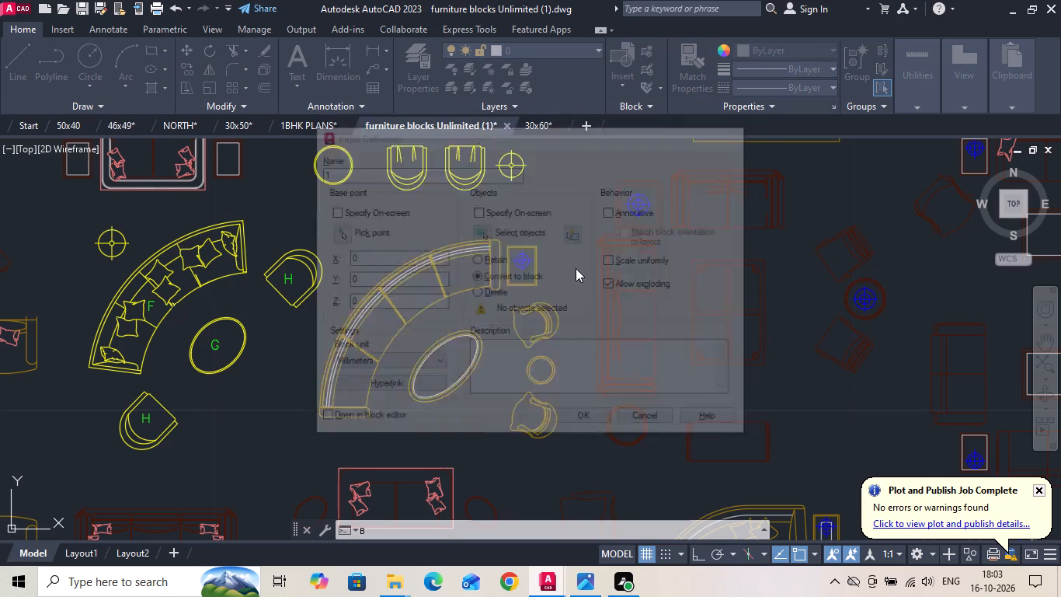
pyautogui.click(590, 166)
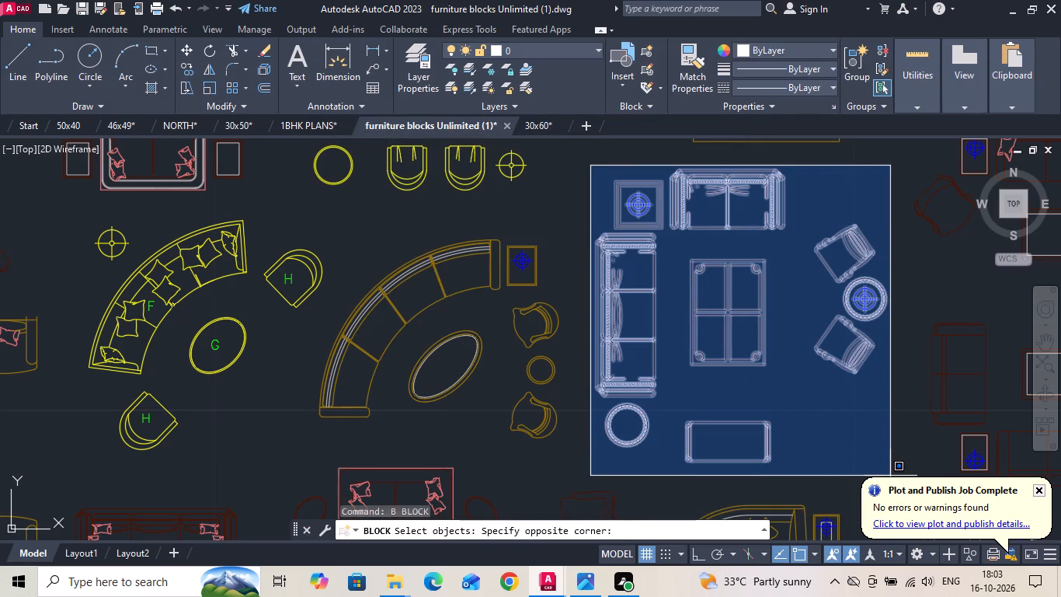
pyautogui.click(892, 476)
pyautogui.press('space')
pyautogui.click(567, 417)
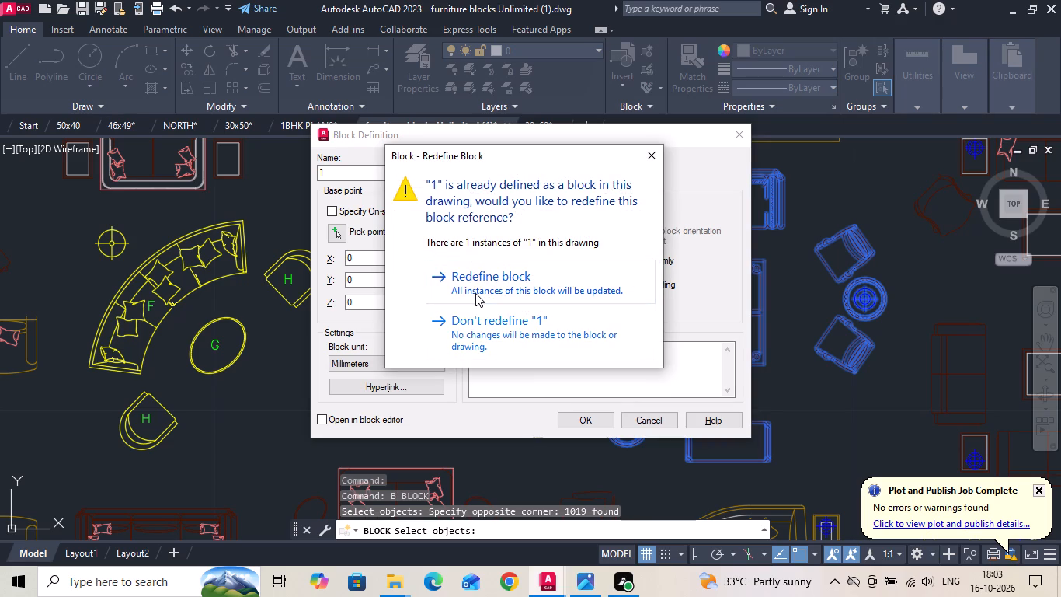
pyautogui.press('Escape')
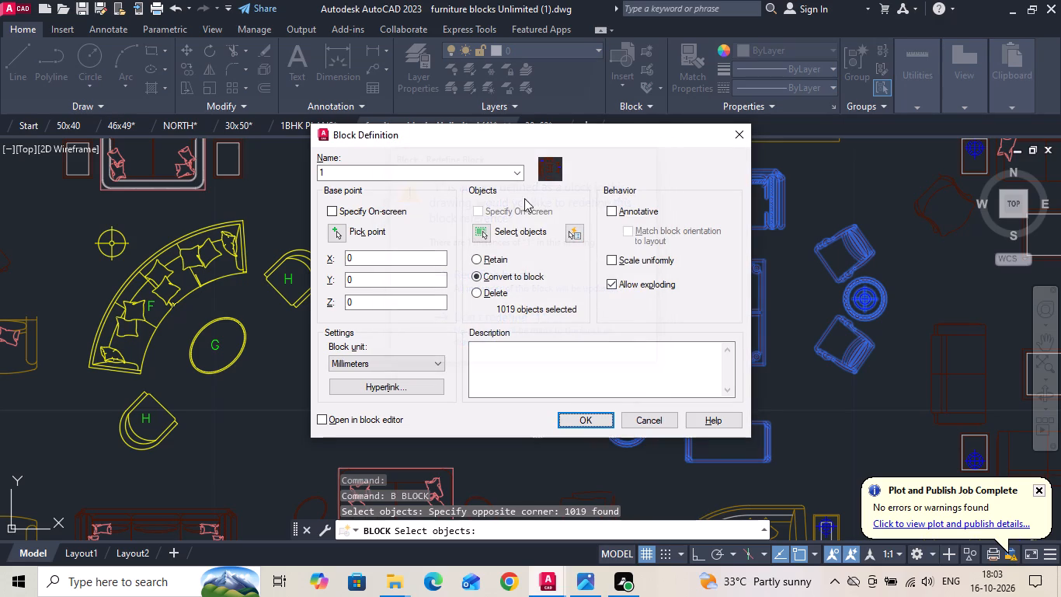
pyautogui.write('11')
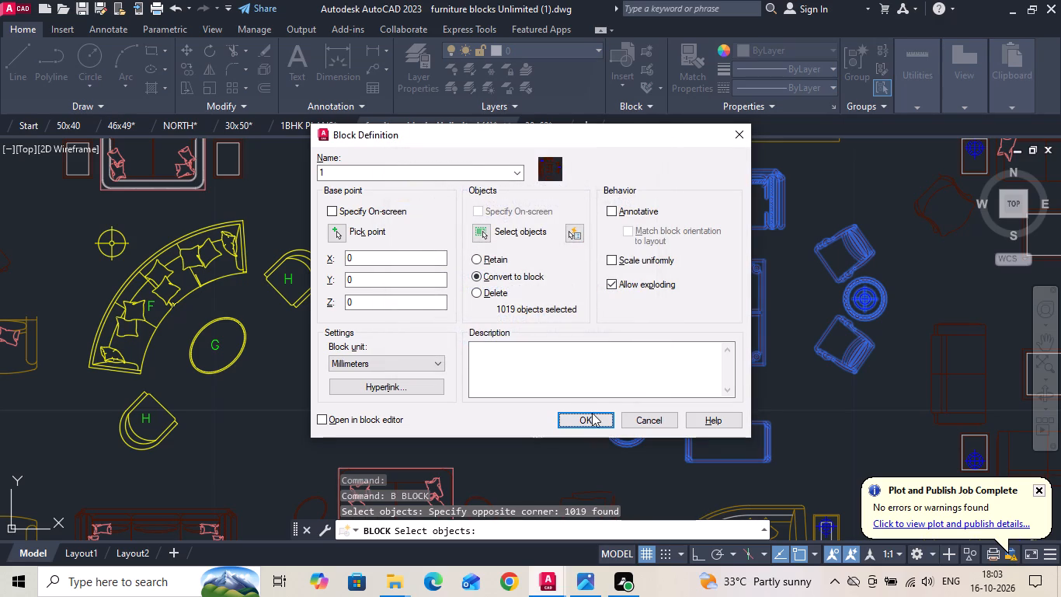
pyautogui.click(392, 179)
pyautogui.write('11')
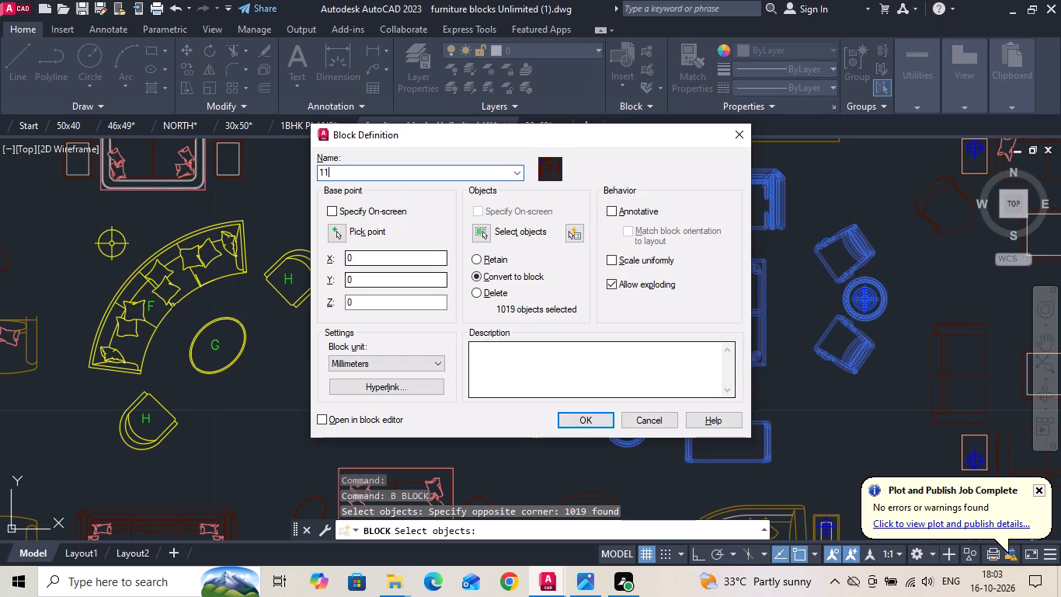
pyautogui.click(592, 420)
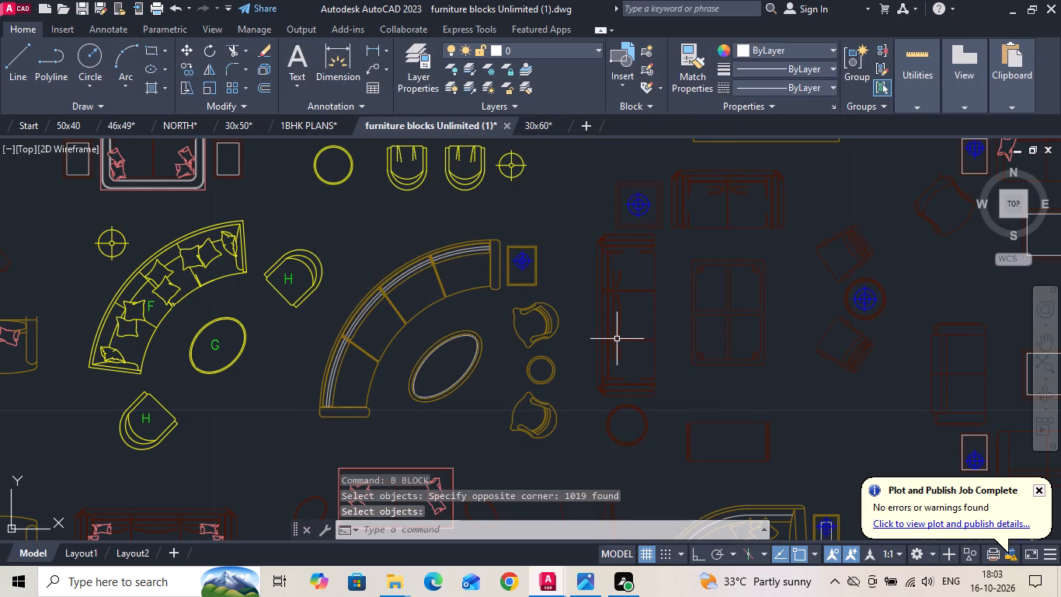
# Examine the other sofa sets and seating arrangements in the furniture library, beyond the dark red living room set.
pyautogui.scroll(-1, 378, 330)
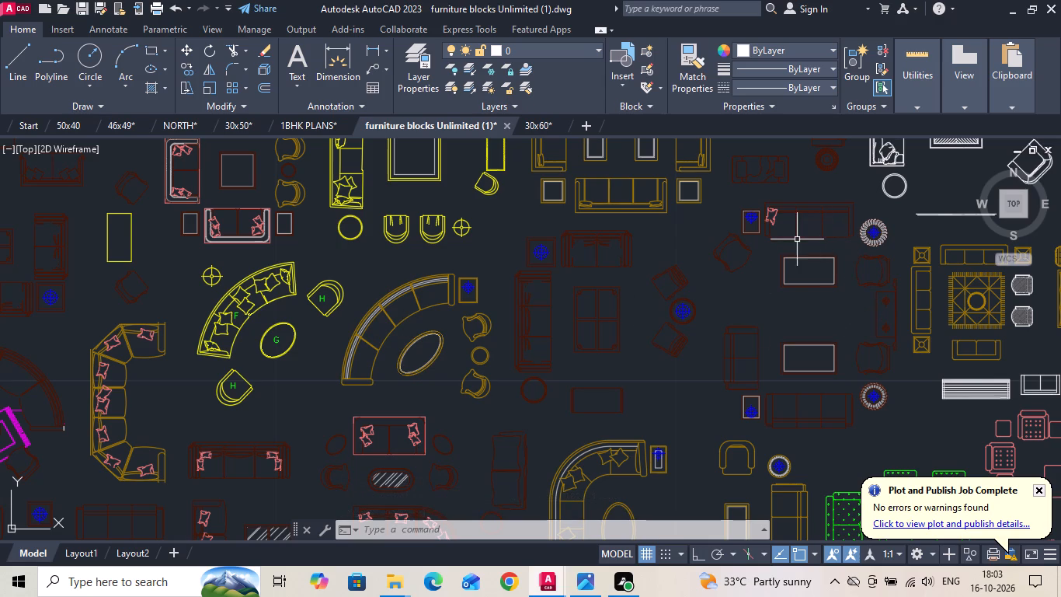
pyautogui.scroll(-1, 560, 345)
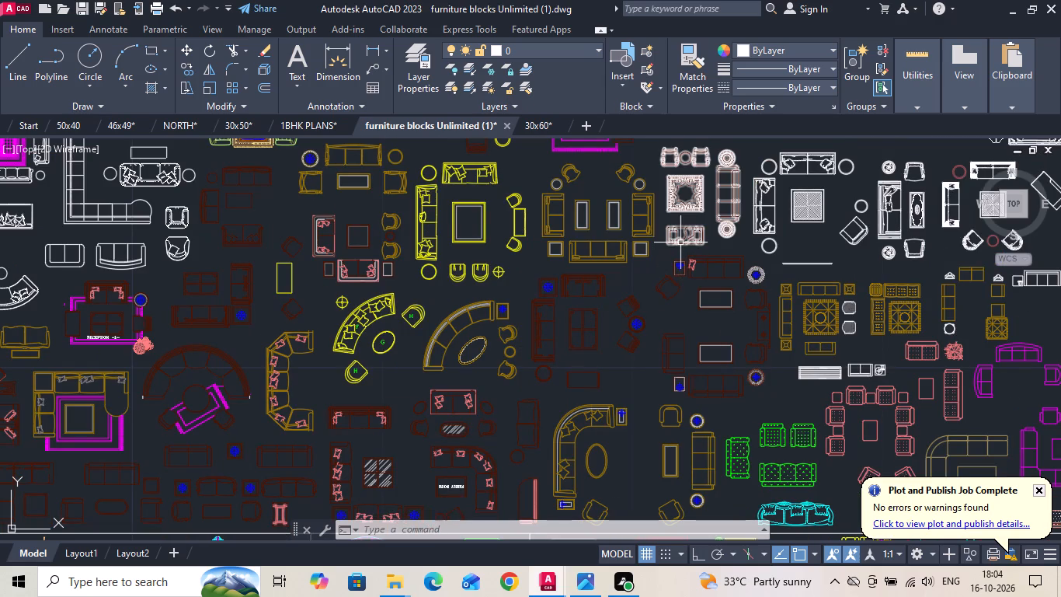
pyautogui.scroll(-1, 572, 291)
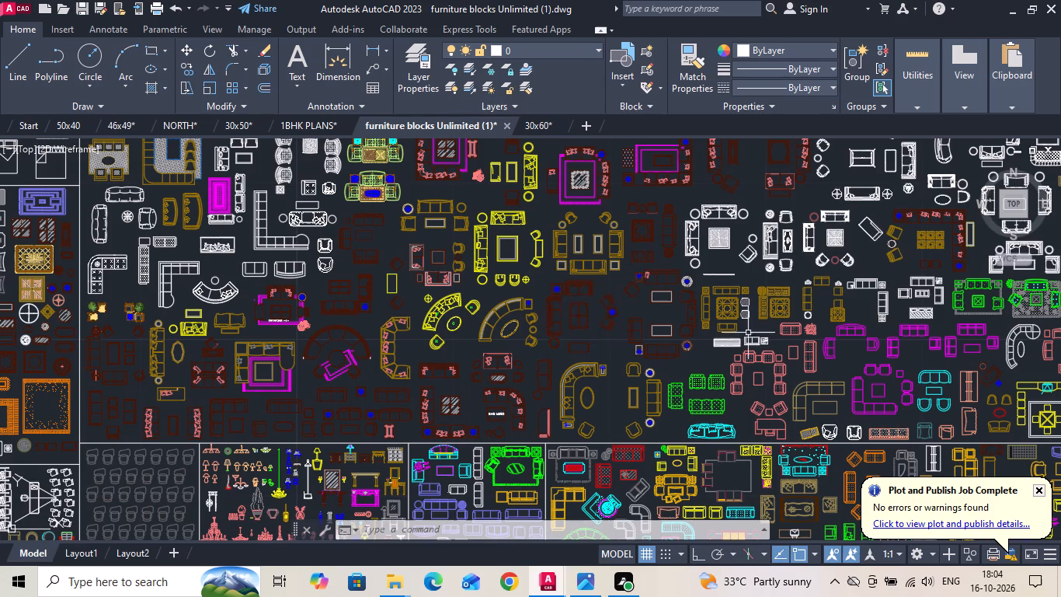
pyautogui.scroll(3, 746, 319)
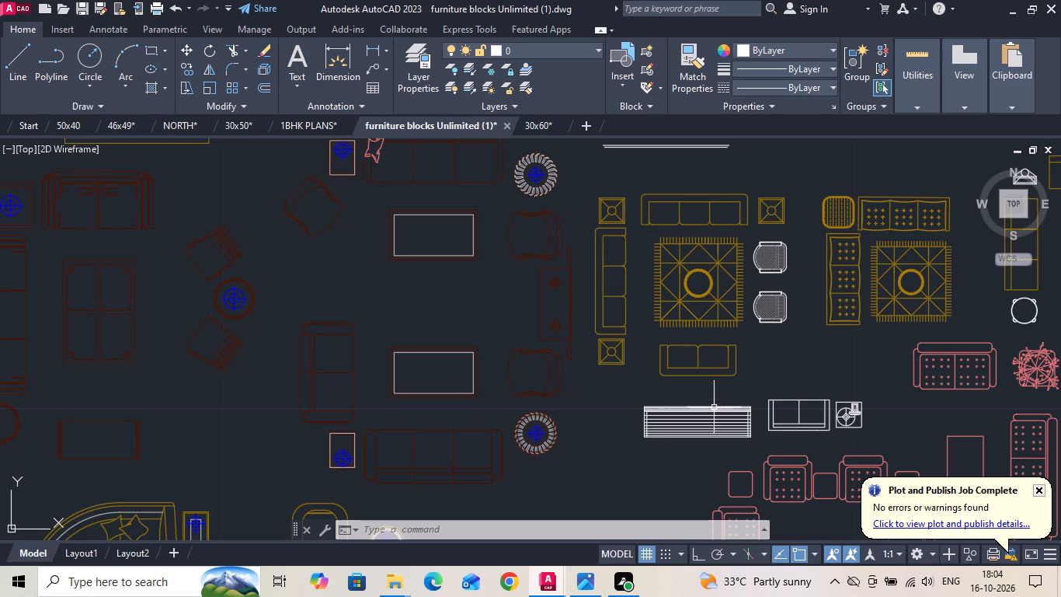
pyautogui.moveTo(825, 442); pyautogui.dragTo(431, 326, button='middle')
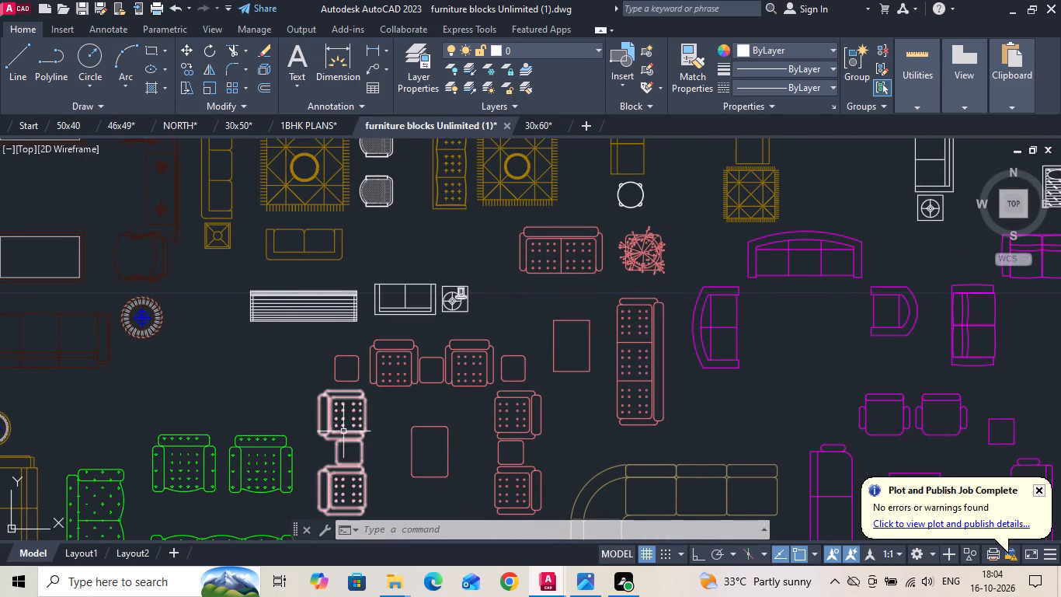
pyautogui.scroll(-2, 252, 424)
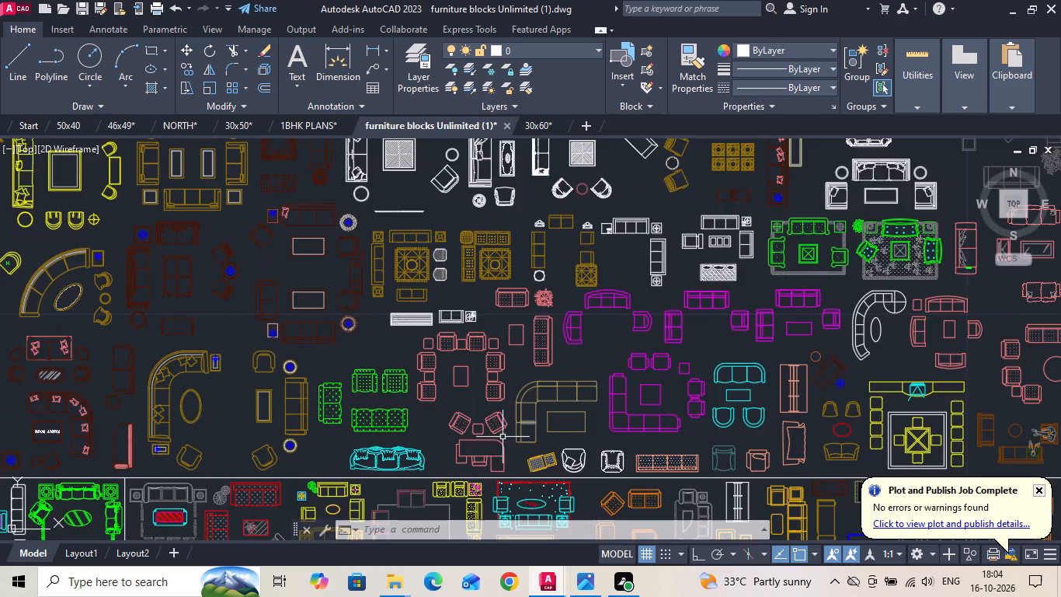
pyautogui.scroll(1, 492, 442)
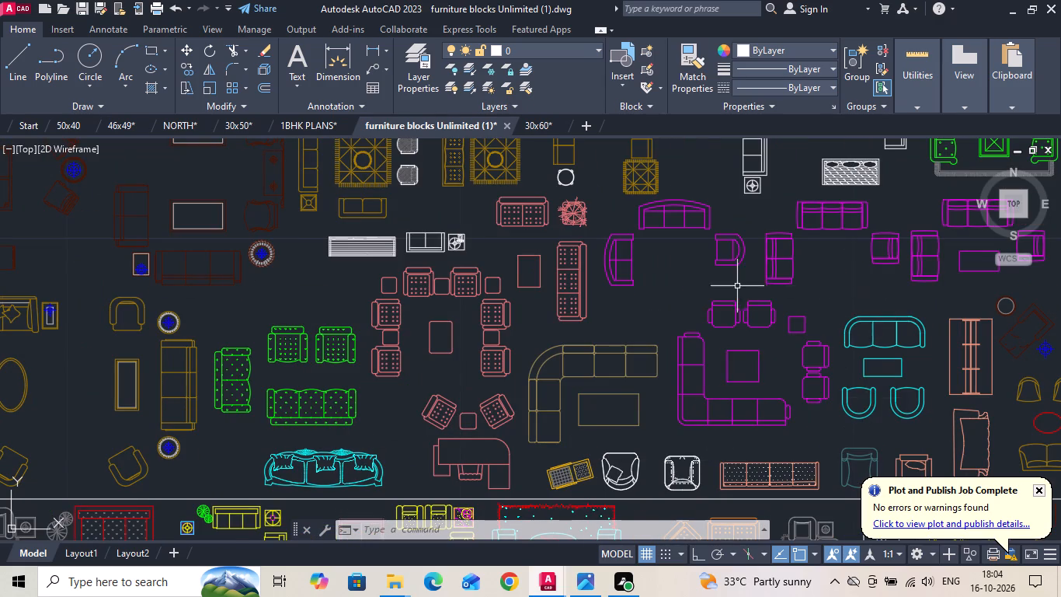
pyautogui.scroll(-2, 497, 302)
pyautogui.scroll(2, 752, 344)
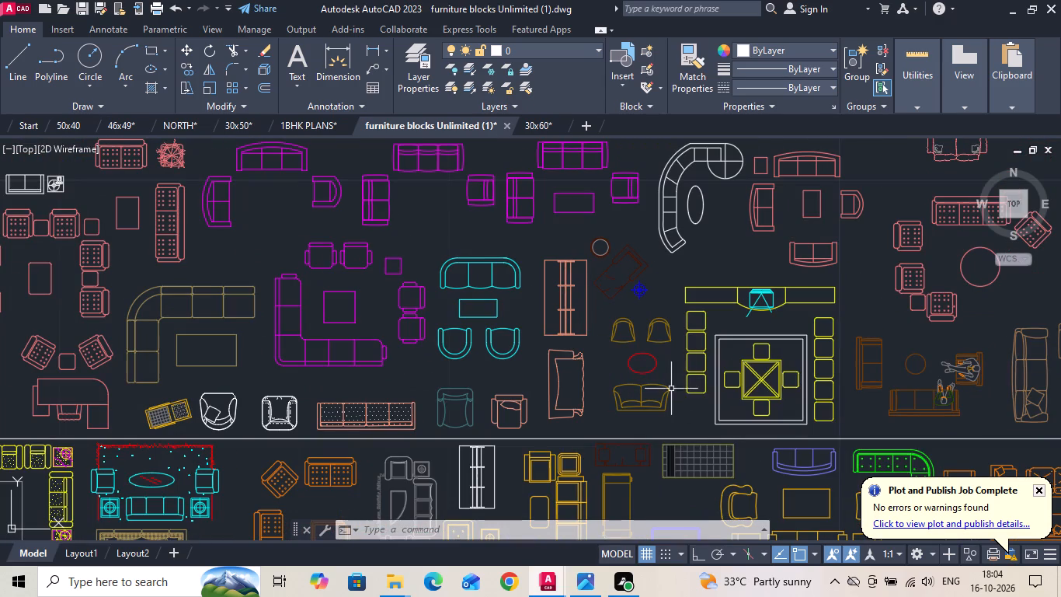
pyautogui.scroll(-1, 625, 352)
pyautogui.scroll(1, 597, 248)
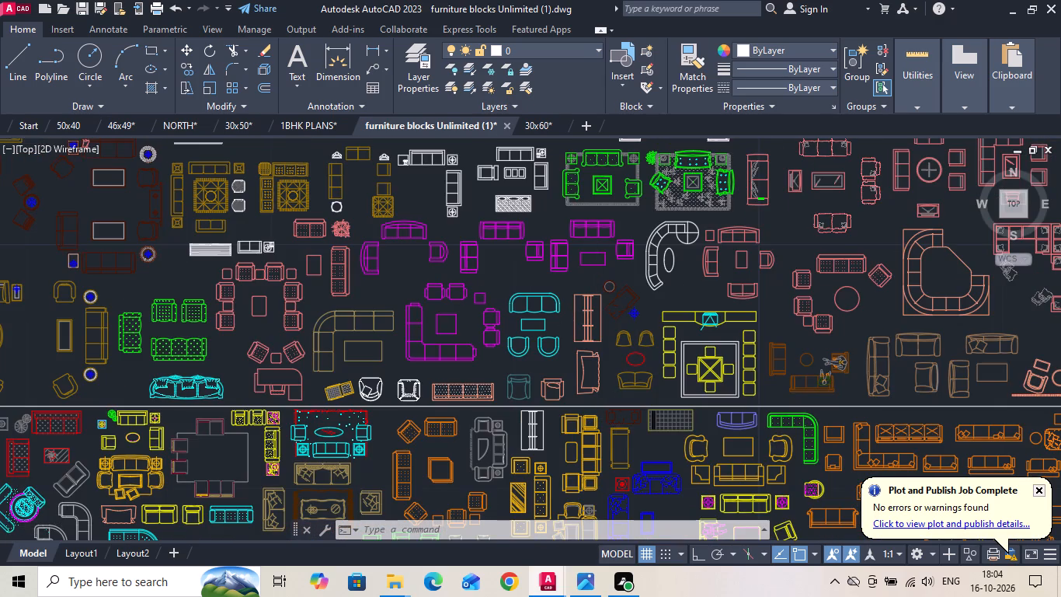
pyautogui.moveTo(599, 274); pyautogui.dragTo(622, 404, button='middle')
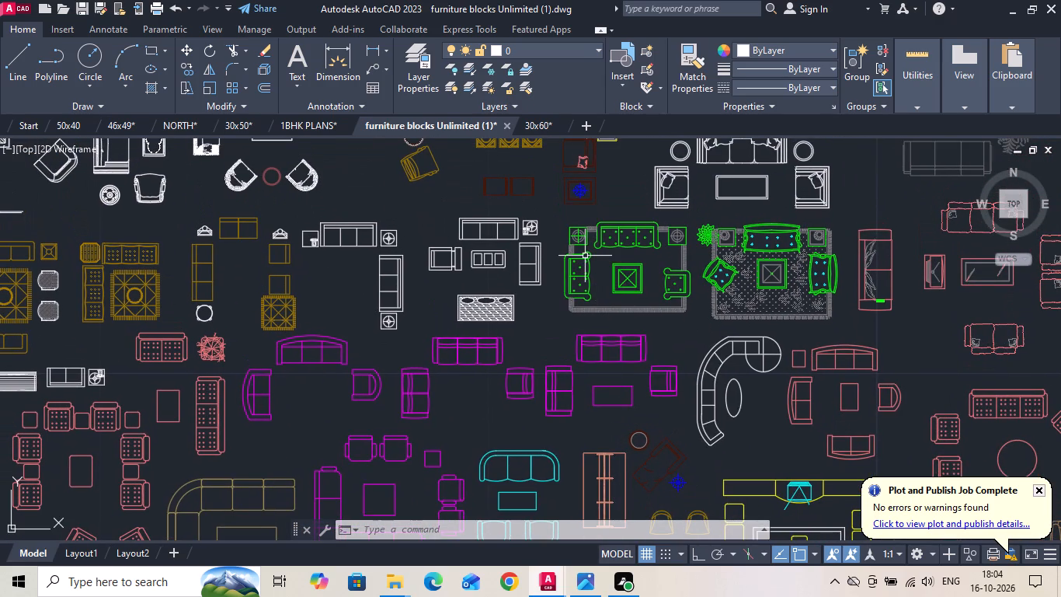
pyautogui.press('Escape')
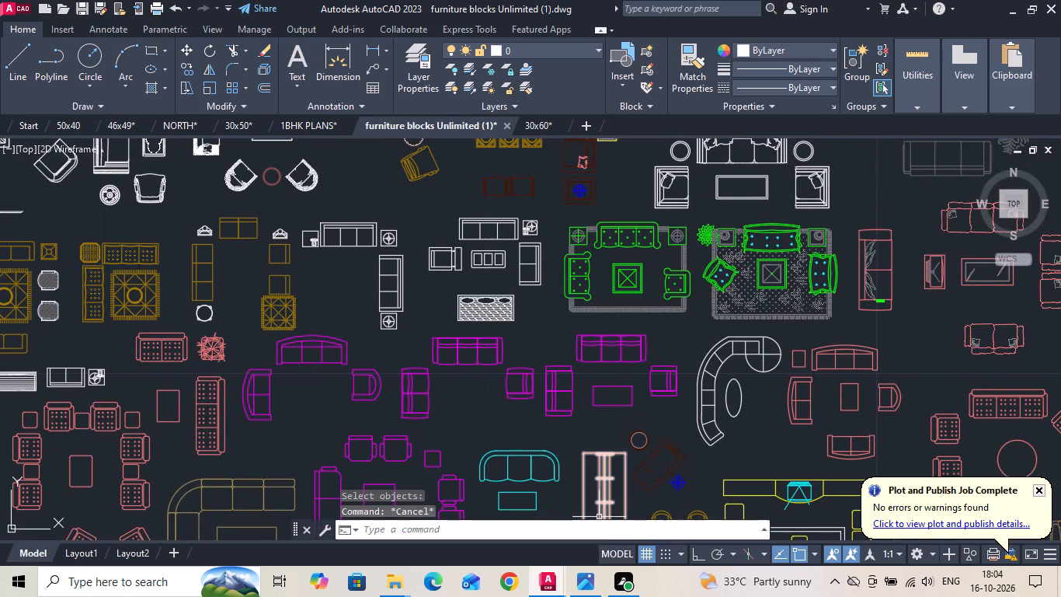
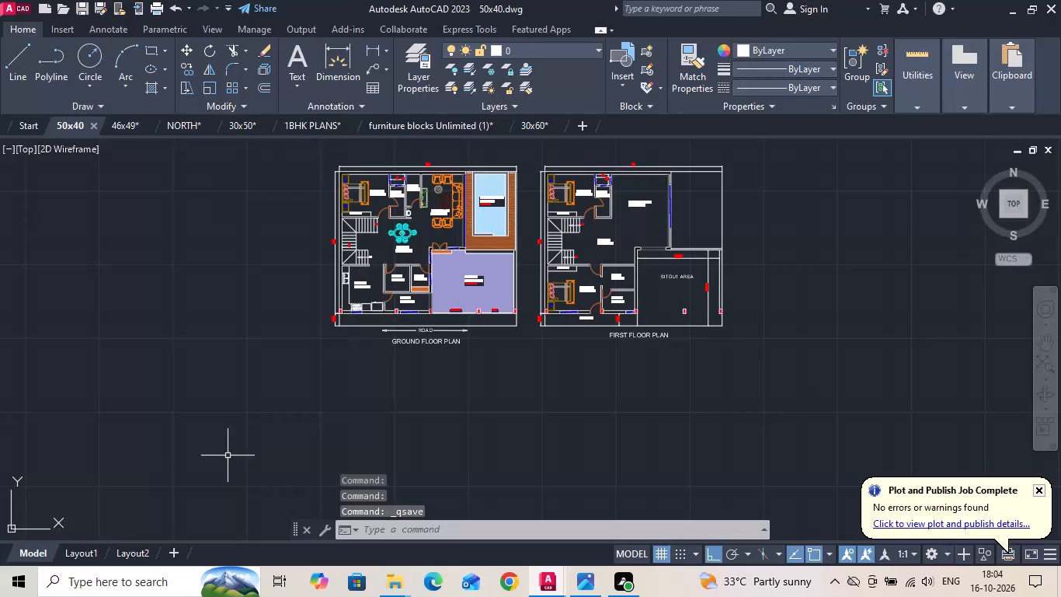
# Measure the ground floor bedroom's depth between its wardrobe-side wall and the opposite outer wall using a linear dimension.
pyautogui.scroll(1, 429, 188)
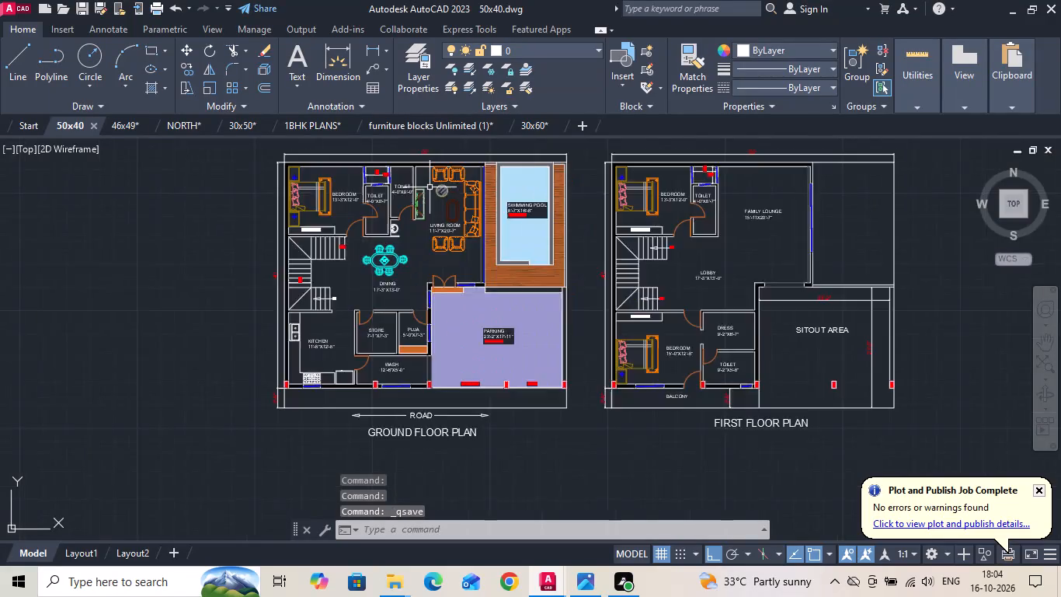
pyautogui.scroll(2, 430, 187)
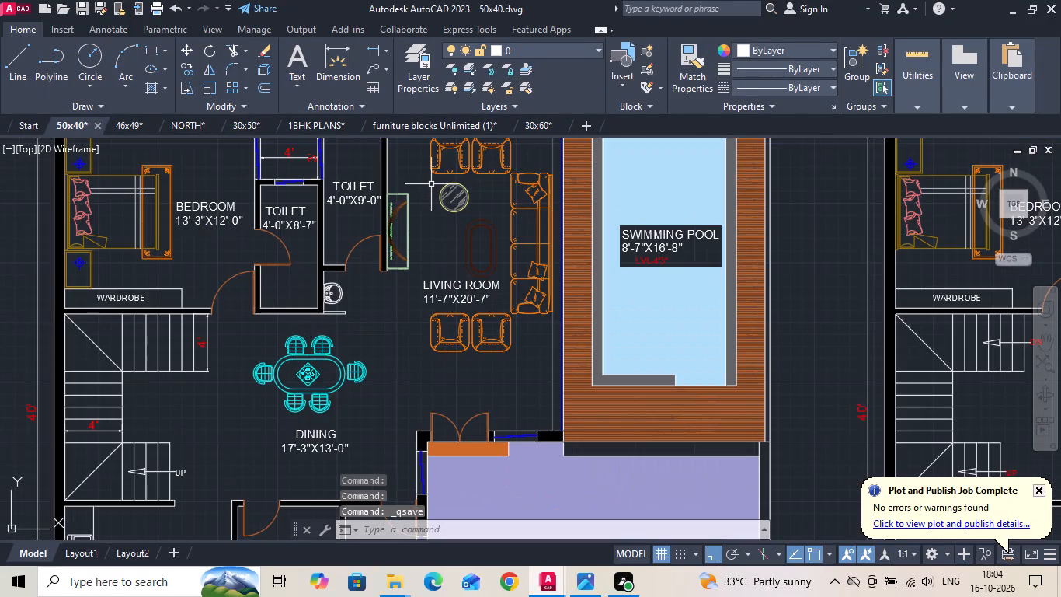
pyautogui.scroll(-1, 435, 309)
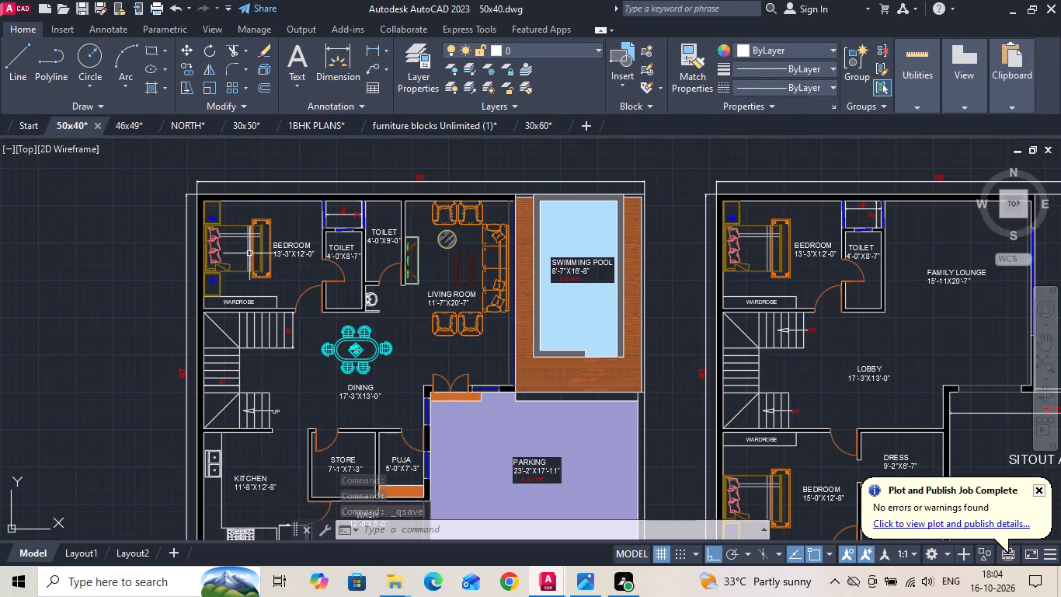
pyautogui.scroll(2, 225, 232)
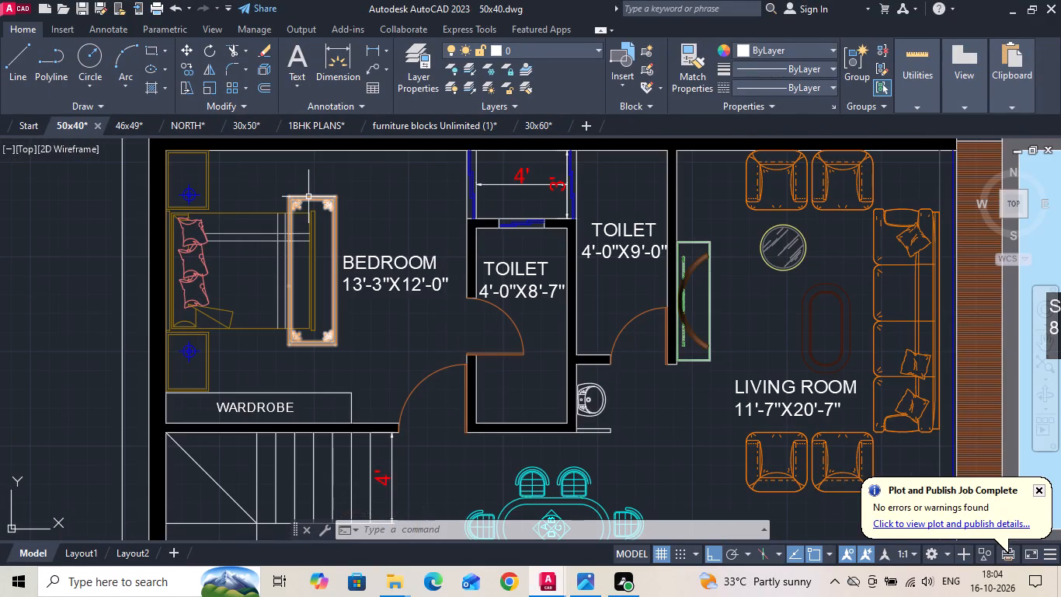
pyautogui.scroll(1, 309, 197)
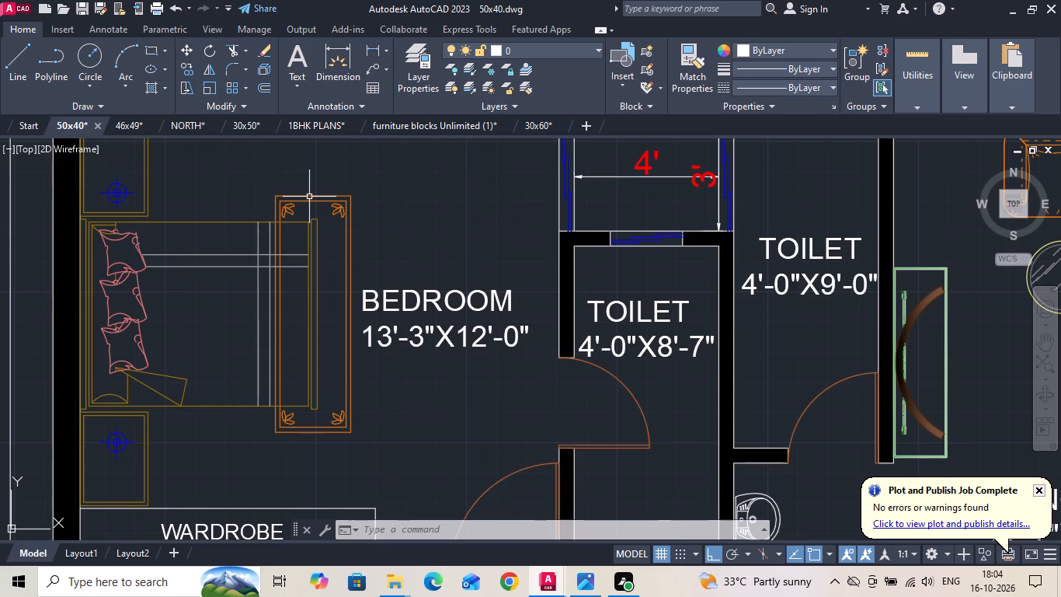
pyautogui.scroll(-1, 309, 198)
pyautogui.click(375, 53)
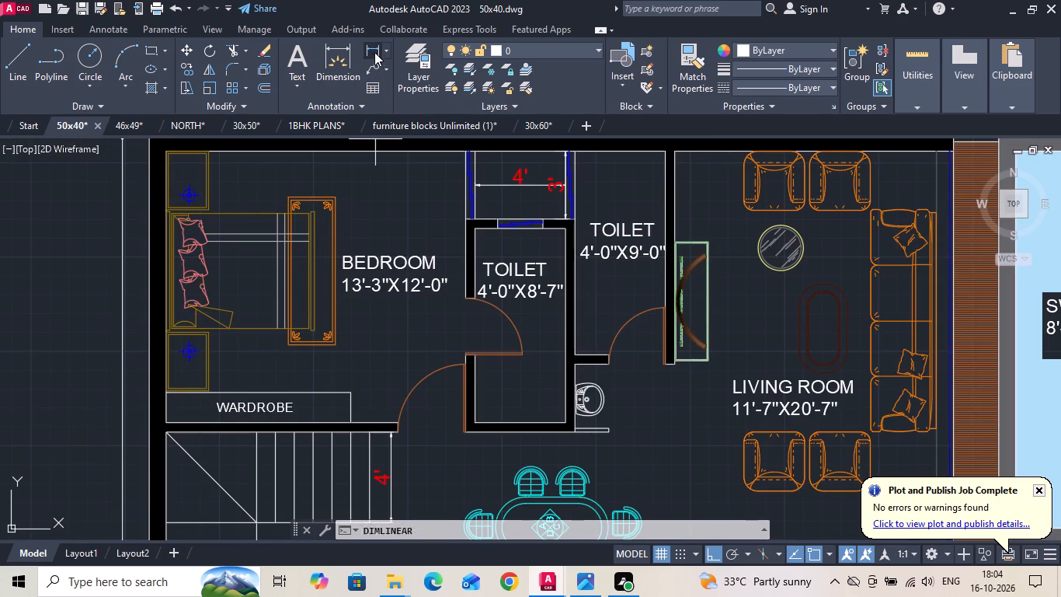
pyautogui.click(377, 421)
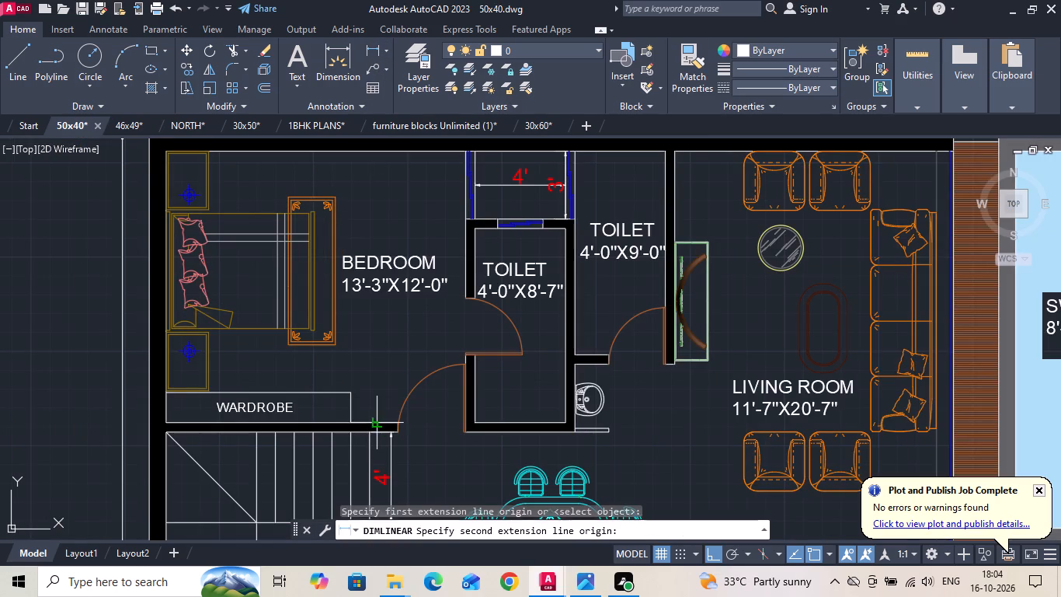
pyautogui.click(381, 152)
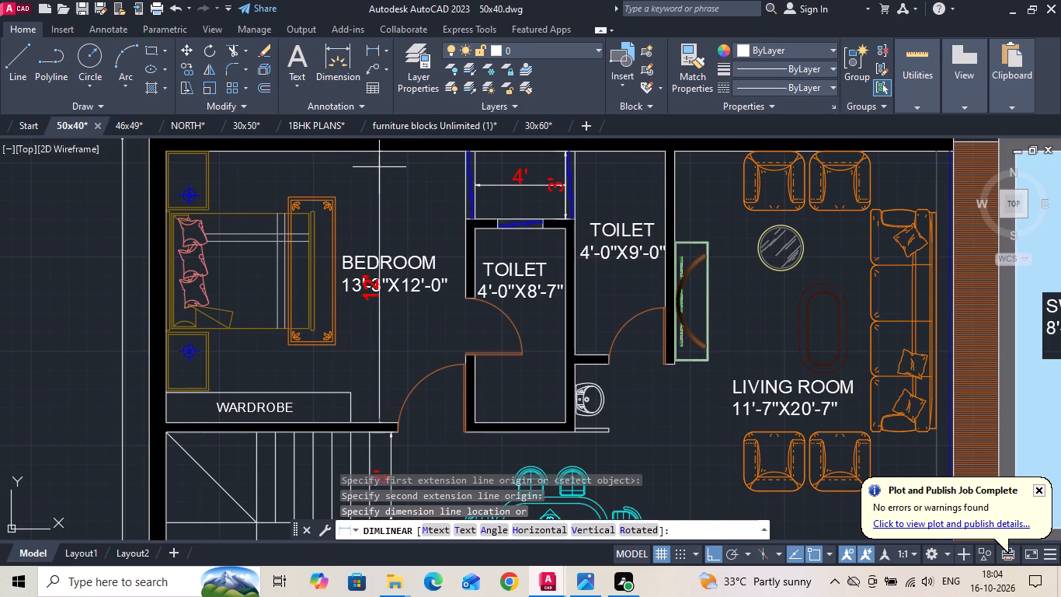
pyautogui.press('Escape')
# Save the 50x40 drawing.
pyautogui.hotkey('ctrl', 's')
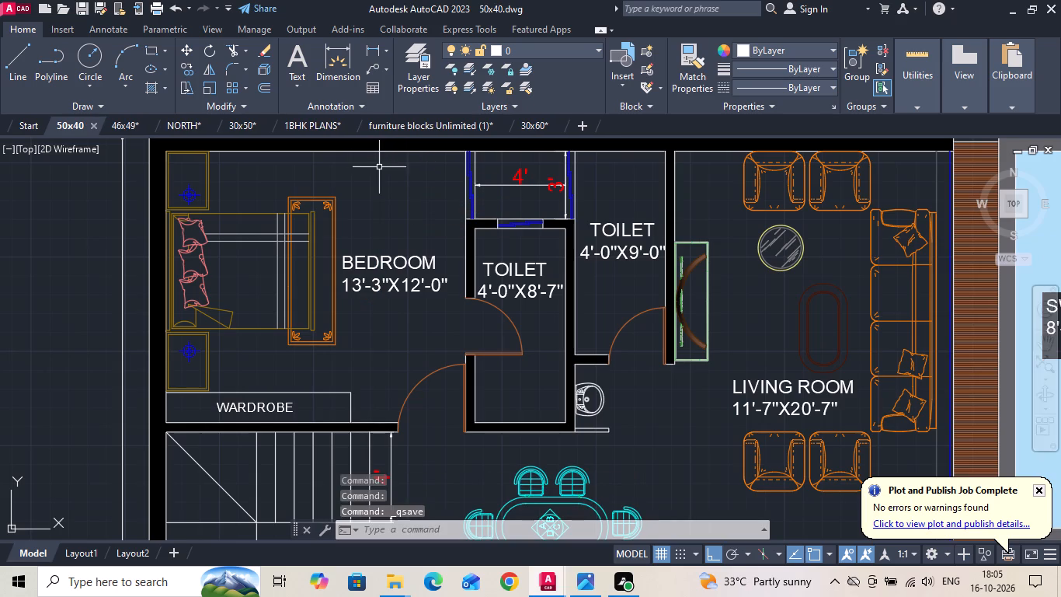
pyautogui.hotkey('ctrl', 's')
# Move the round glass table in the ground floor living room slightly toward the long sofa.
pyautogui.moveTo(809, 244); pyautogui.dragTo(499, 244, button='middle')
pyautogui.click(503, 239)
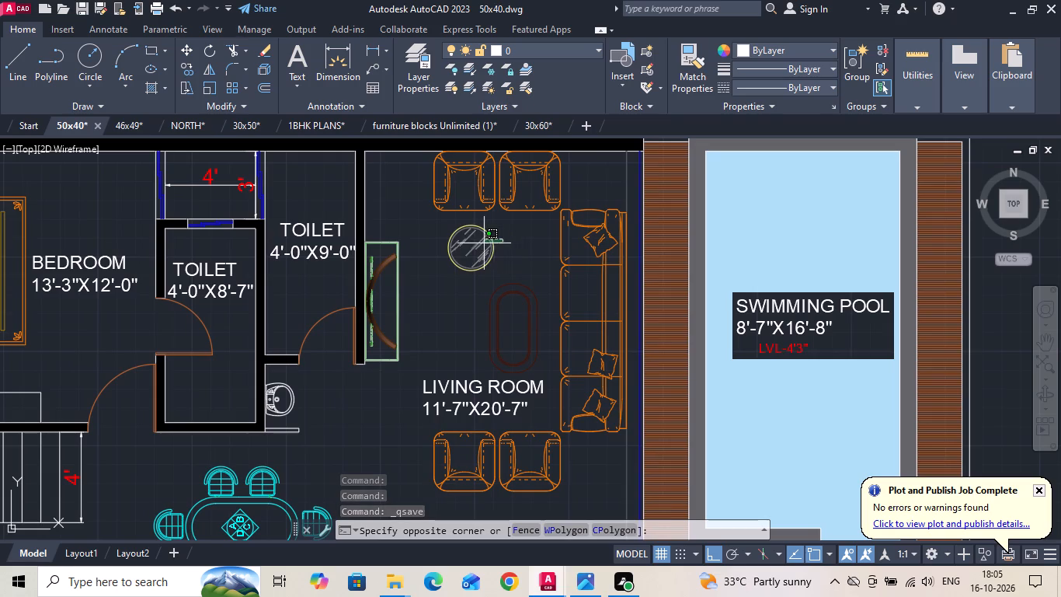
pyautogui.click(484, 243)
pyautogui.rightClick(482, 244)
pyautogui.click(501, 281)
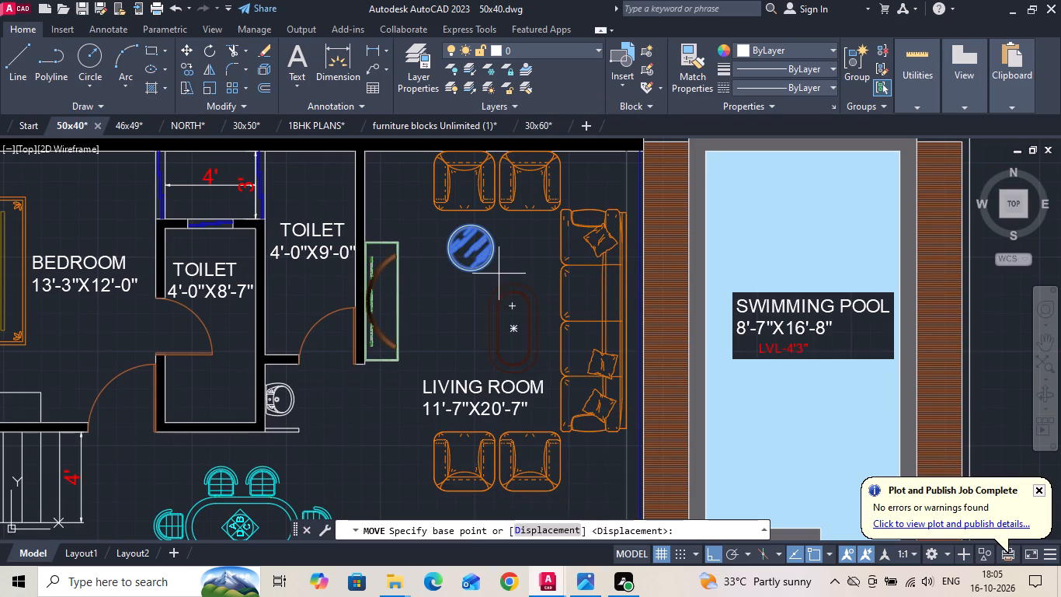
pyautogui.click(503, 274)
pyautogui.click(527, 272)
# Move all outlines of the oval coffee table in the living room slightly away from the round table, toward the room label.
pyautogui.click(528, 286)
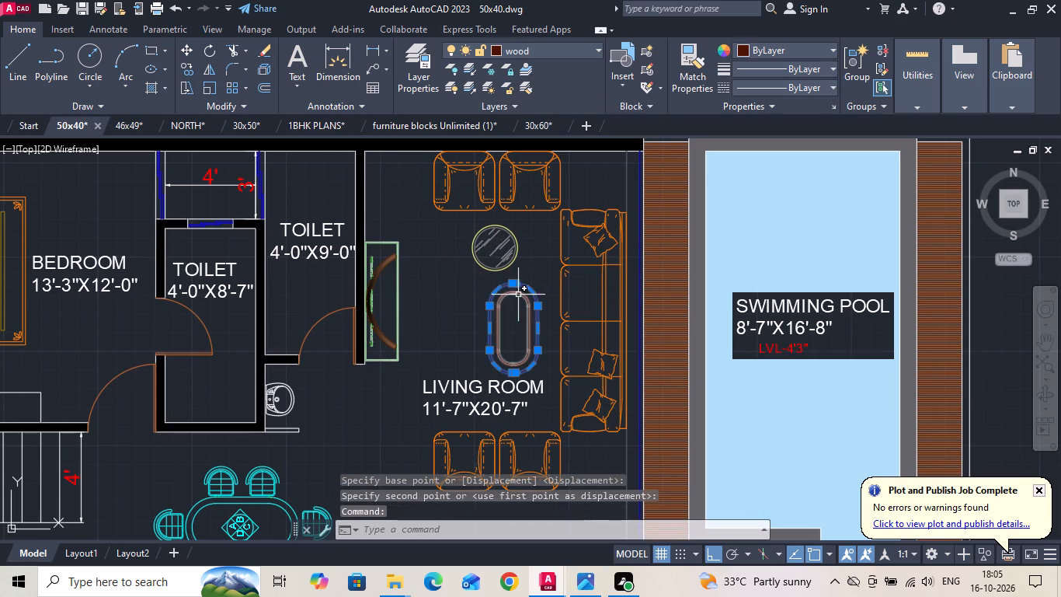
pyautogui.click(514, 289)
pyautogui.scroll(2, 500, 319)
pyautogui.click(520, 326)
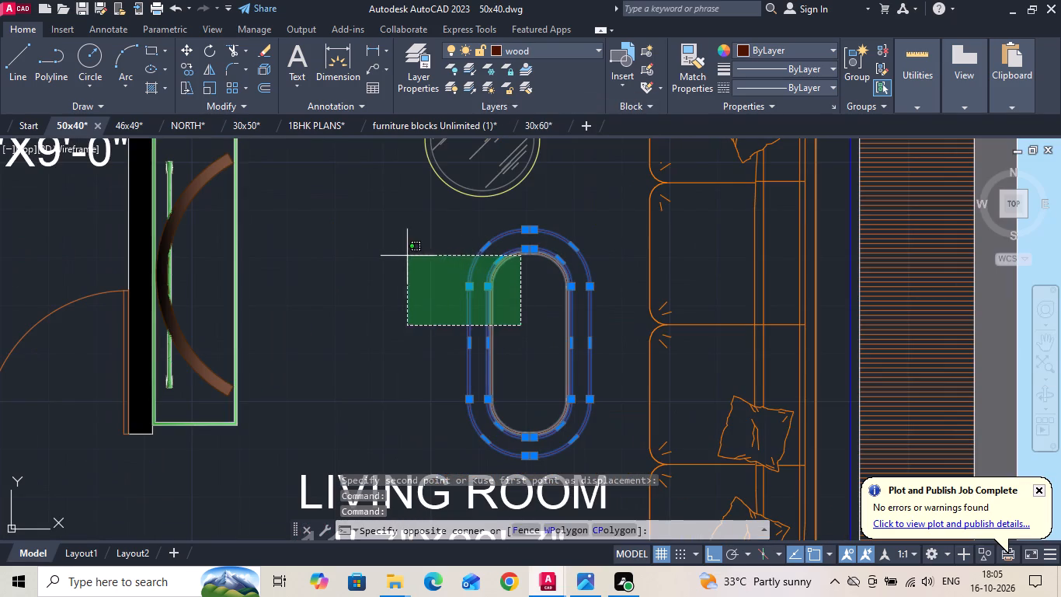
pyautogui.click(404, 257)
pyautogui.rightClick(404, 257)
pyautogui.click(428, 299)
pyautogui.scroll(-1, 441, 257)
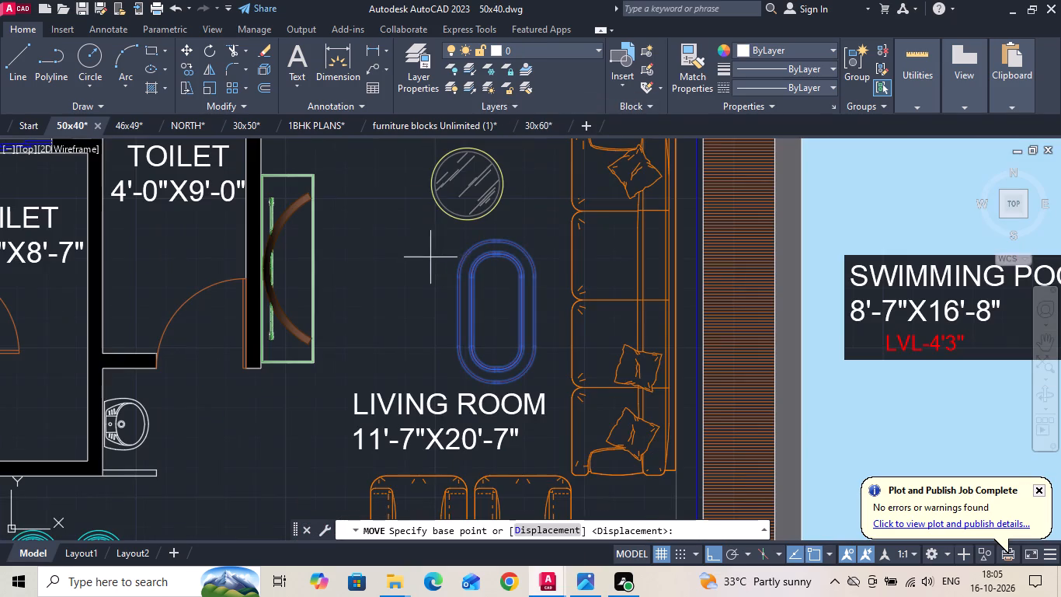
pyautogui.click(423, 261)
pyautogui.click(423, 270)
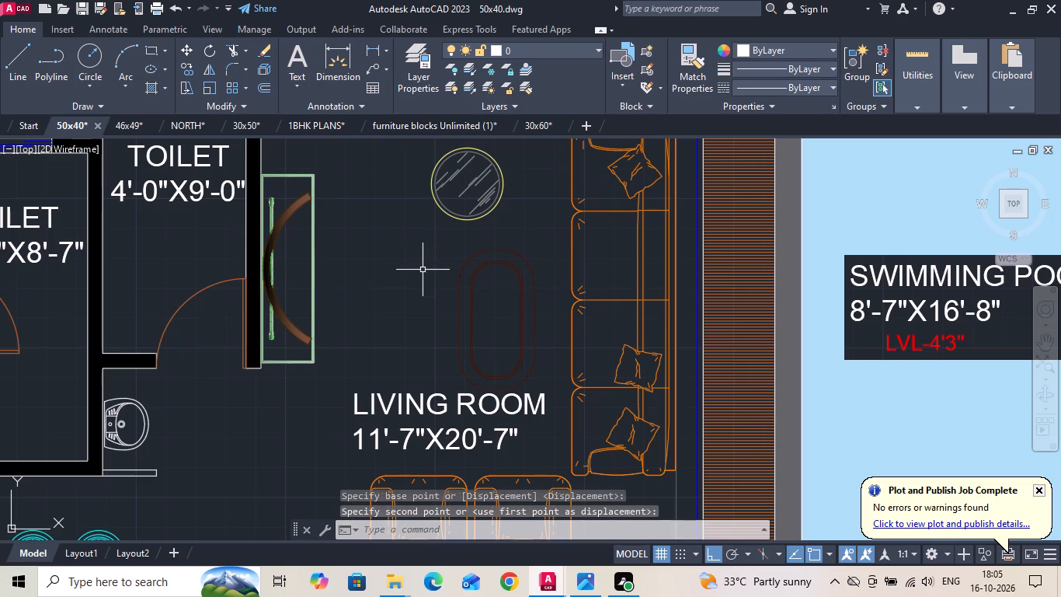
# Save the 50x40 drawing with the rearranged living room tables.
pyautogui.hotkey('ctrl', 's')
pyautogui.hotkey('ctrl', 's')
pyautogui.hotkey('ctrl', 's')
pyautogui.hotkey('ctrl', 's')
pyautogui.hotkey('ctrl', 's')
pyautogui.hotkey('ctrl', 's')
pyautogui.hotkey('ctrl', 's')
pyautogui.hotkey('ctrl', 's')
pyautogui.hotkey('ctrl', 's')
pyautogui.hotkey('ctrl', 's')
pyautogui.scroll(-3, 423, 270)
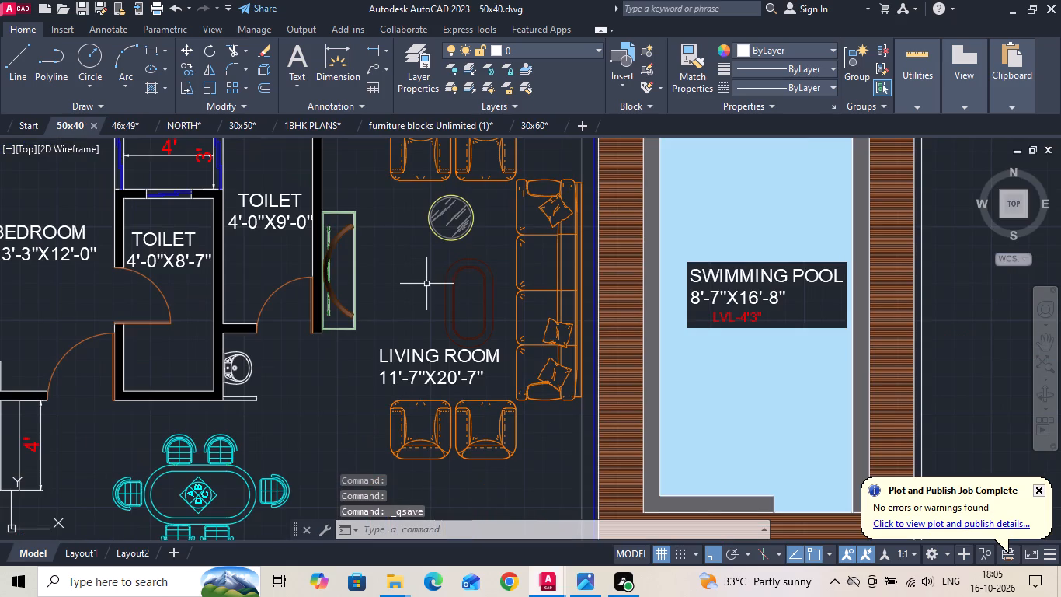
pyautogui.scroll(-1, 421, 301)
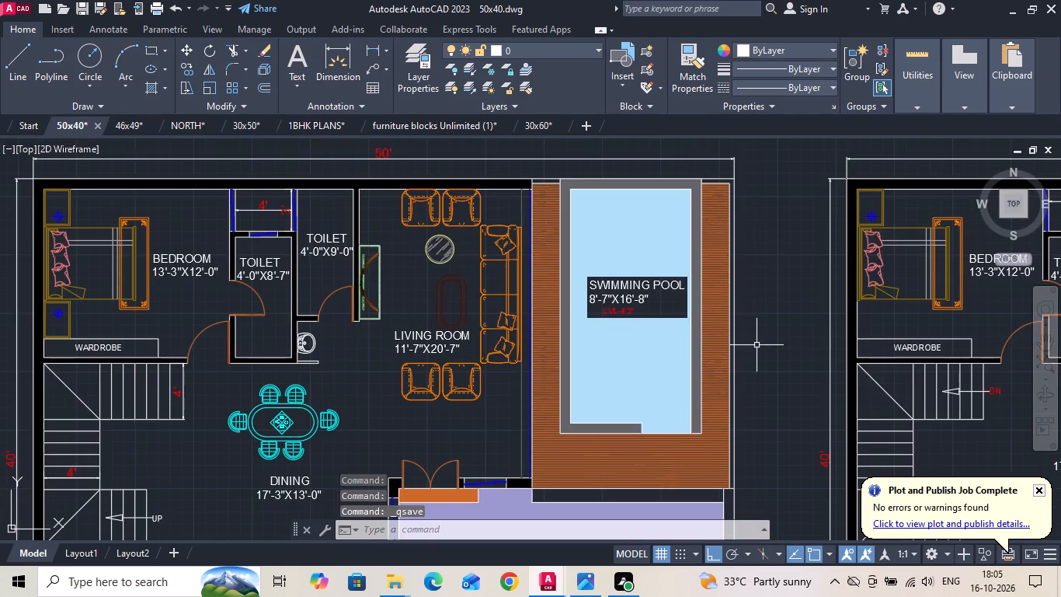
pyautogui.hotkey('ctrl', 's')
pyautogui.hotkey('ctrl', 's')
pyautogui.hotkey('ctrl', 's')
# Hatch the narrow border strips above and along the outer side of the swimming pool's wooden deck solid in colour 199,200,202.
pyautogui.write('H')
pyautogui.press('space')
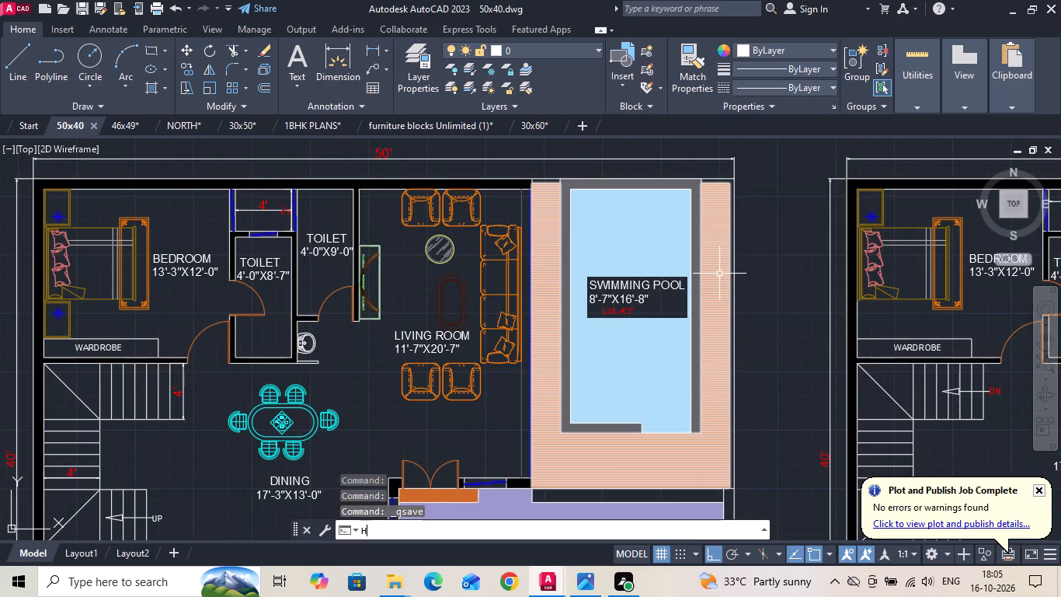
pyautogui.scroll(2, 711, 173)
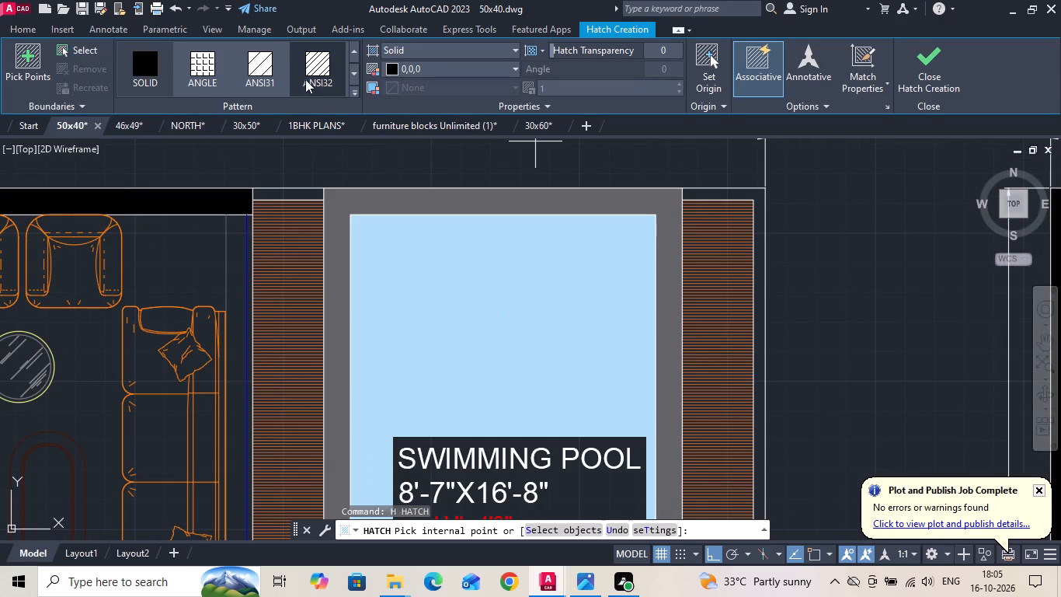
pyautogui.click(150, 75)
pyautogui.click(391, 65)
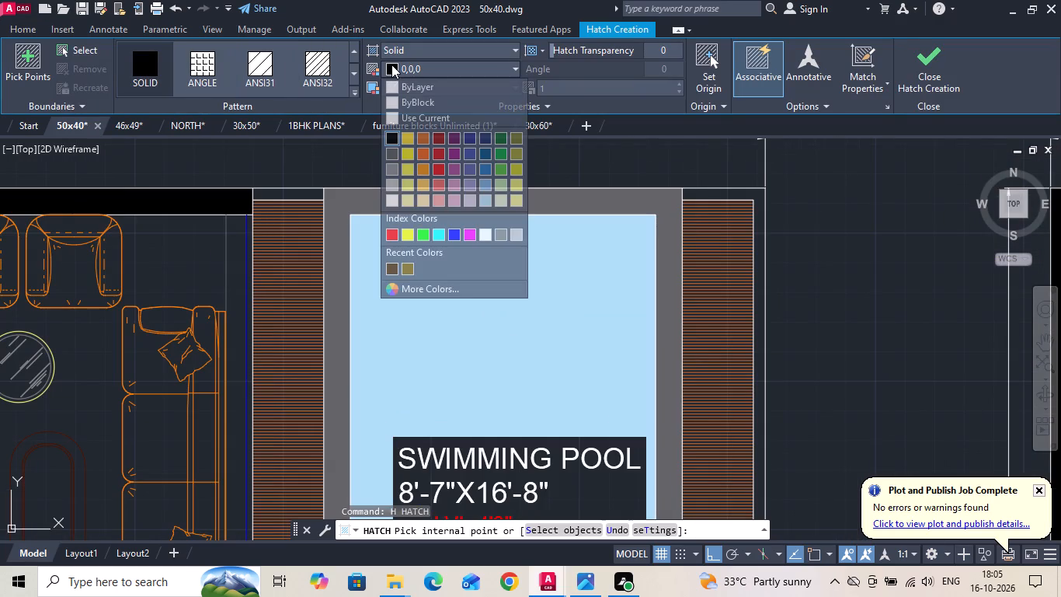
pyautogui.click(390, 189)
pyautogui.click(304, 192)
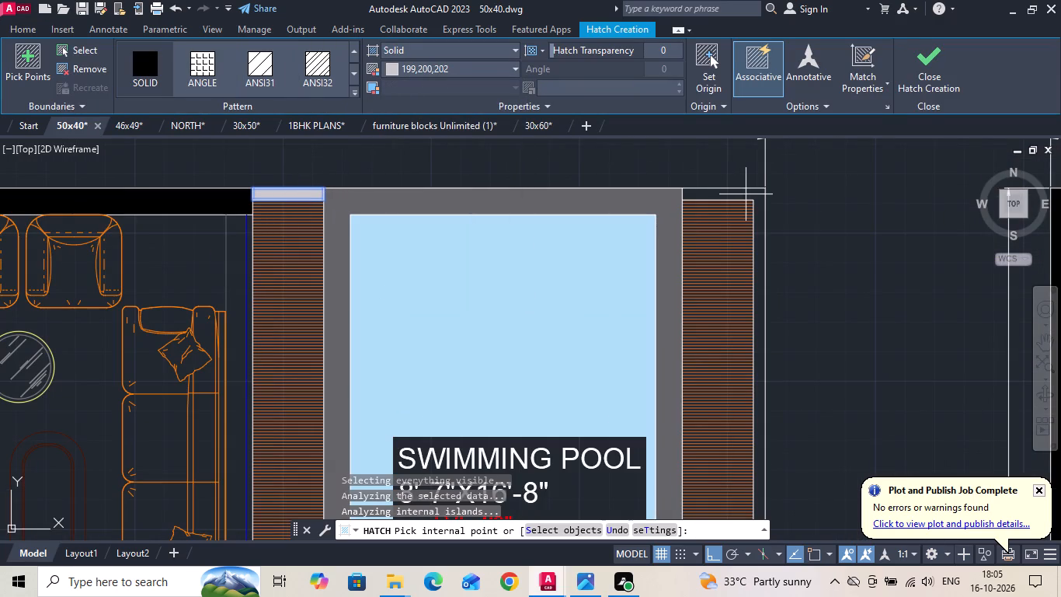
pyautogui.click(747, 194)
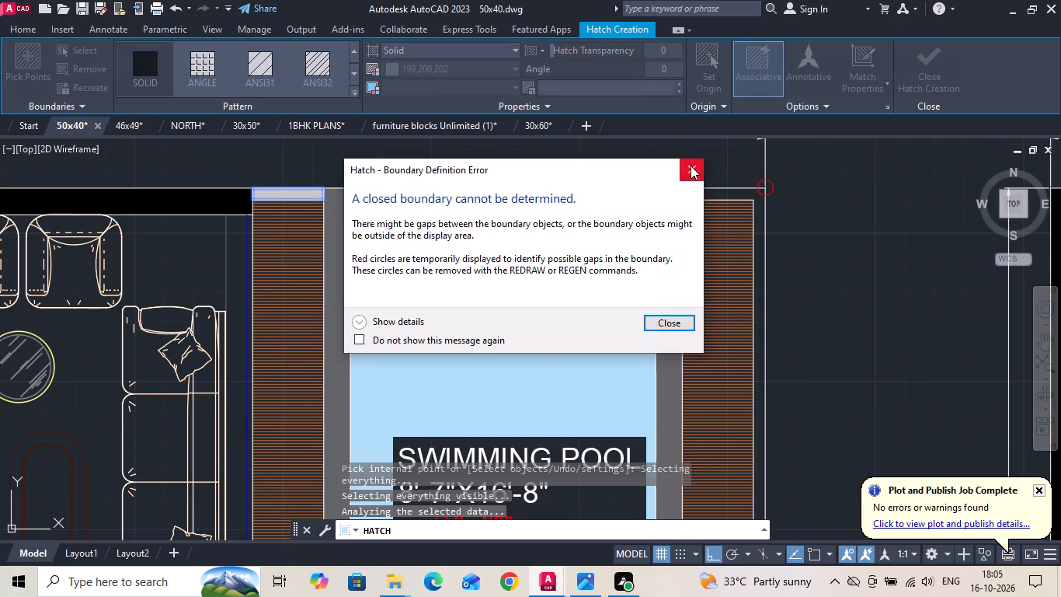
pyautogui.click(691, 166)
pyautogui.scroll(-7, 658, 137)
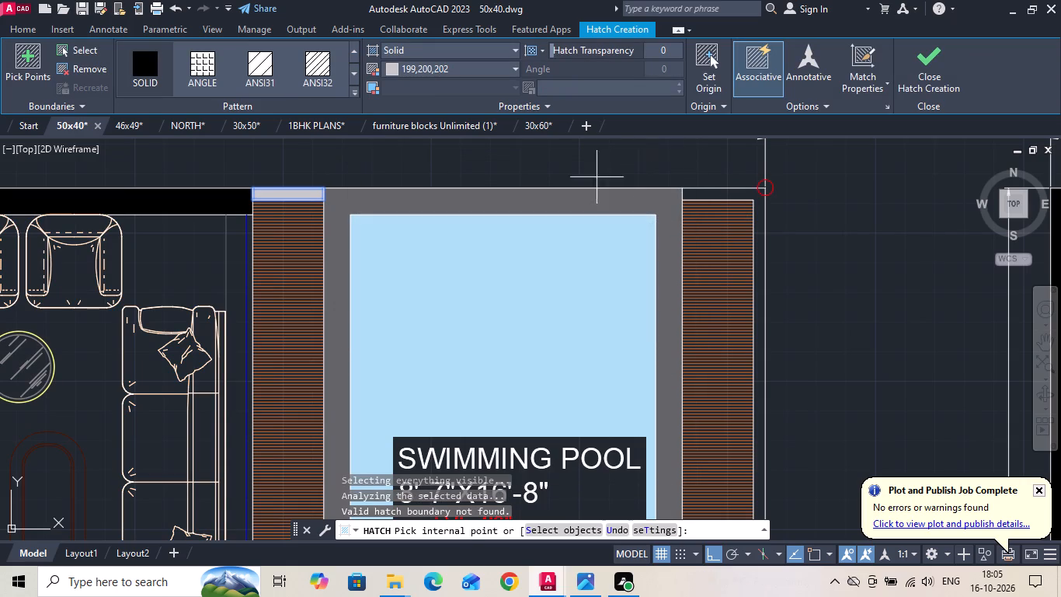
pyautogui.scroll(-2, 701, 194)
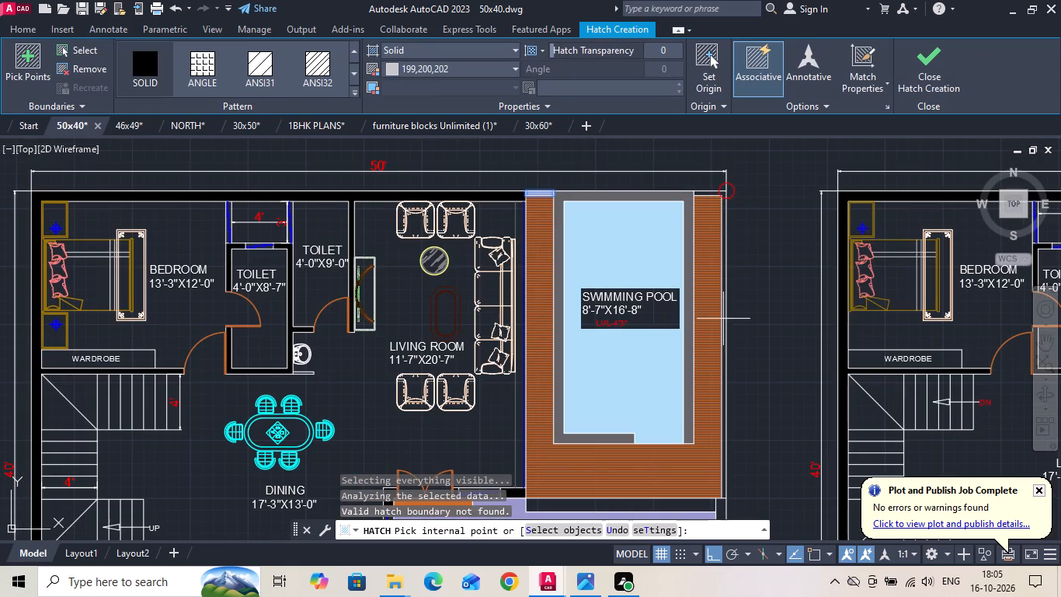
pyautogui.click(723, 317)
pyautogui.scroll(-2, 565, 154)
pyautogui.scroll(2, 614, 390)
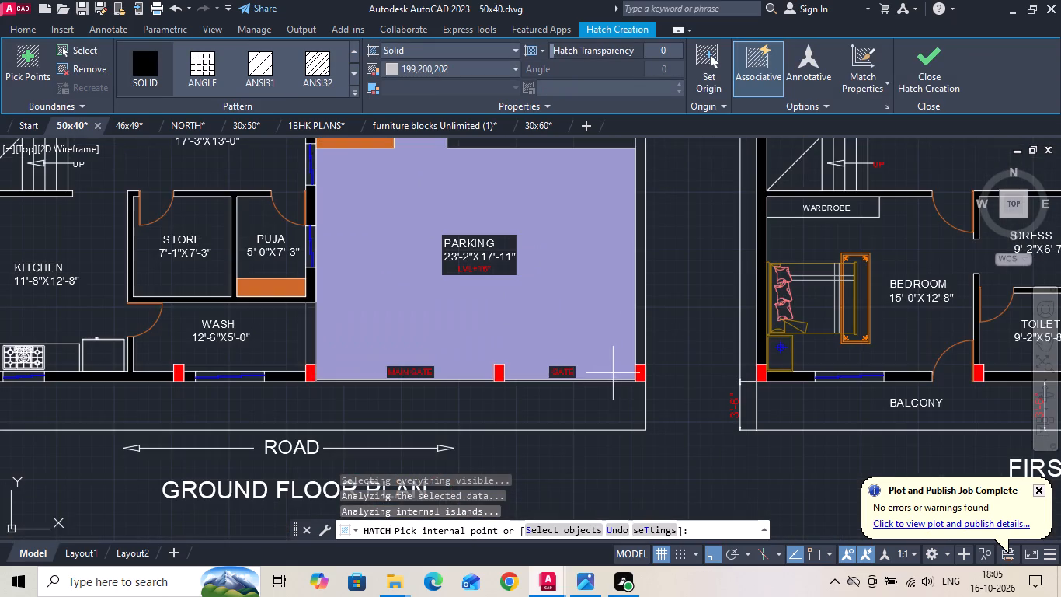
pyautogui.press('Escape')
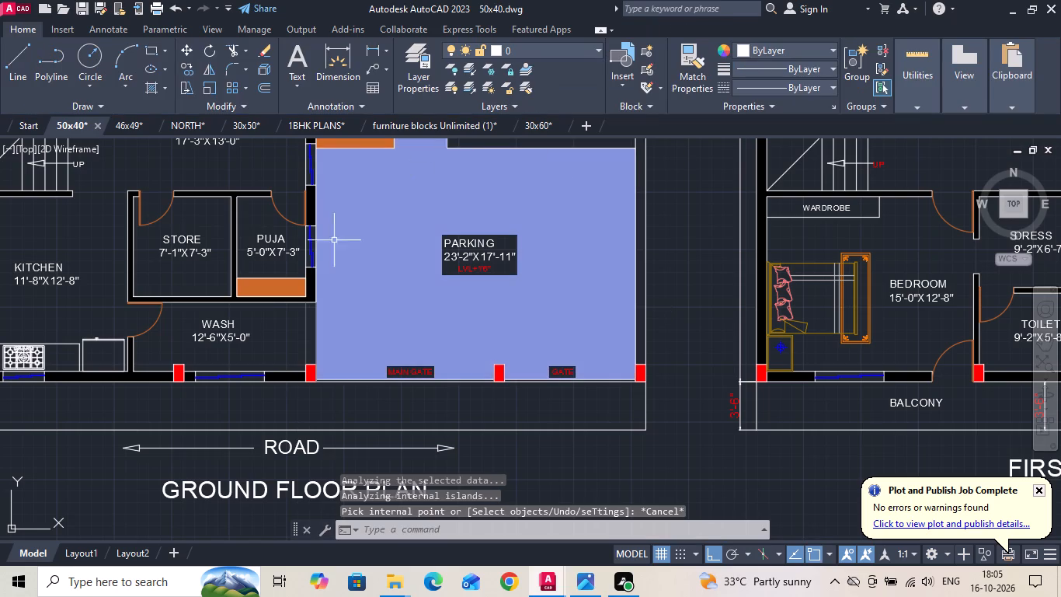
# Hatch the outer side wall strip beside the ground floor parking solid in black (0,0,0).
pyautogui.scroll(-1, 441, 386)
pyautogui.press('h')
pyautogui.press('space')
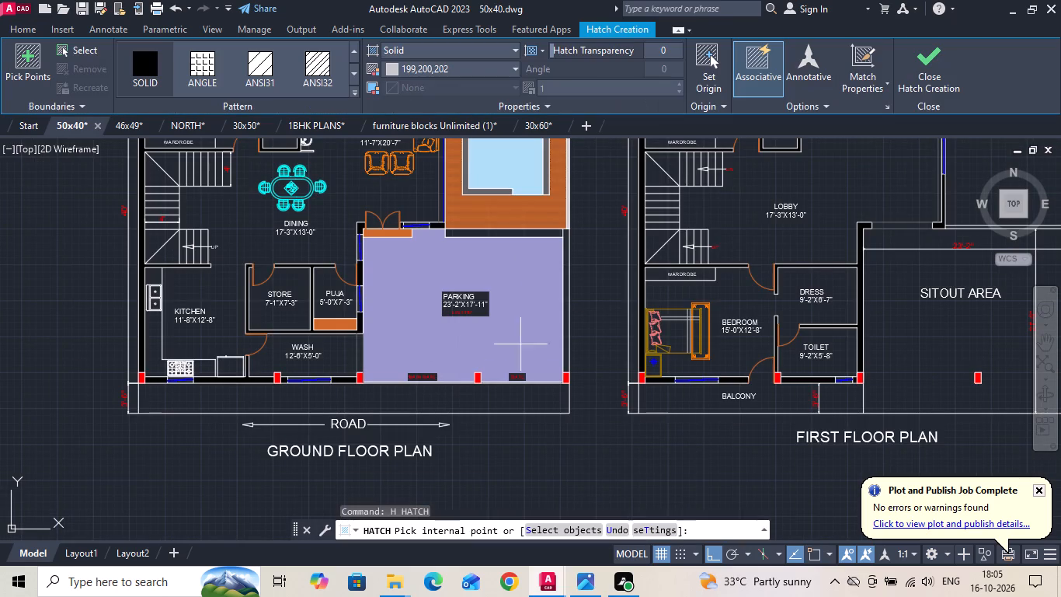
pyautogui.click(568, 318)
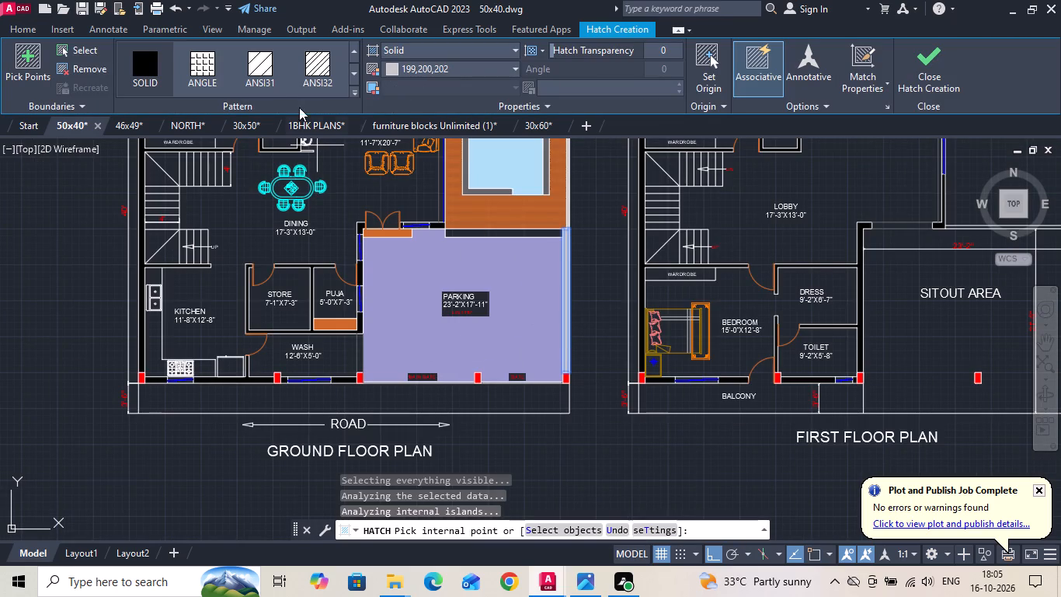
pyautogui.click(393, 68)
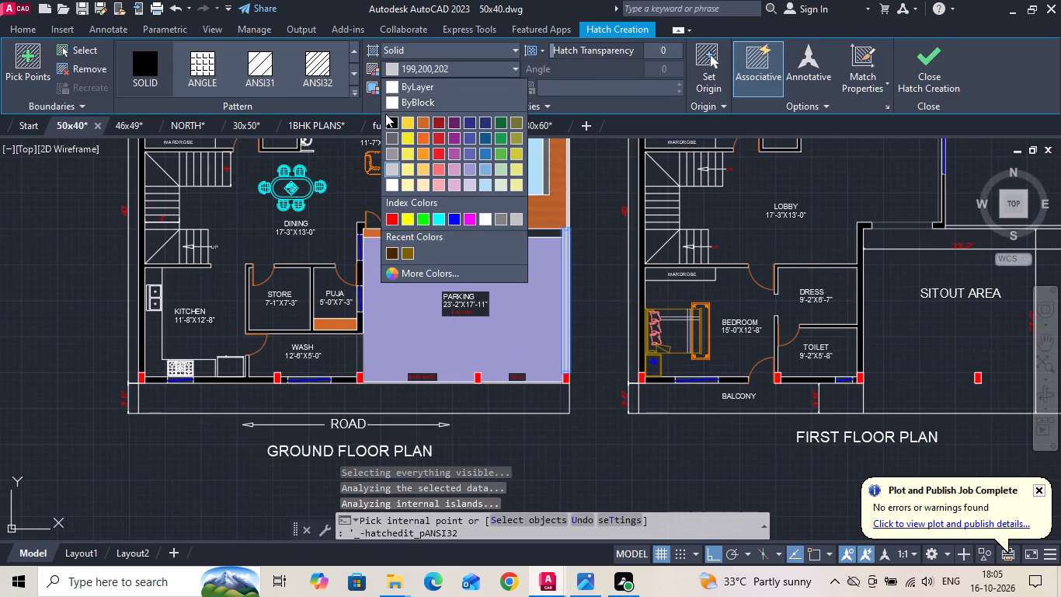
pyautogui.click(392, 126)
pyautogui.press('Escape')
pyautogui.press('Escape')
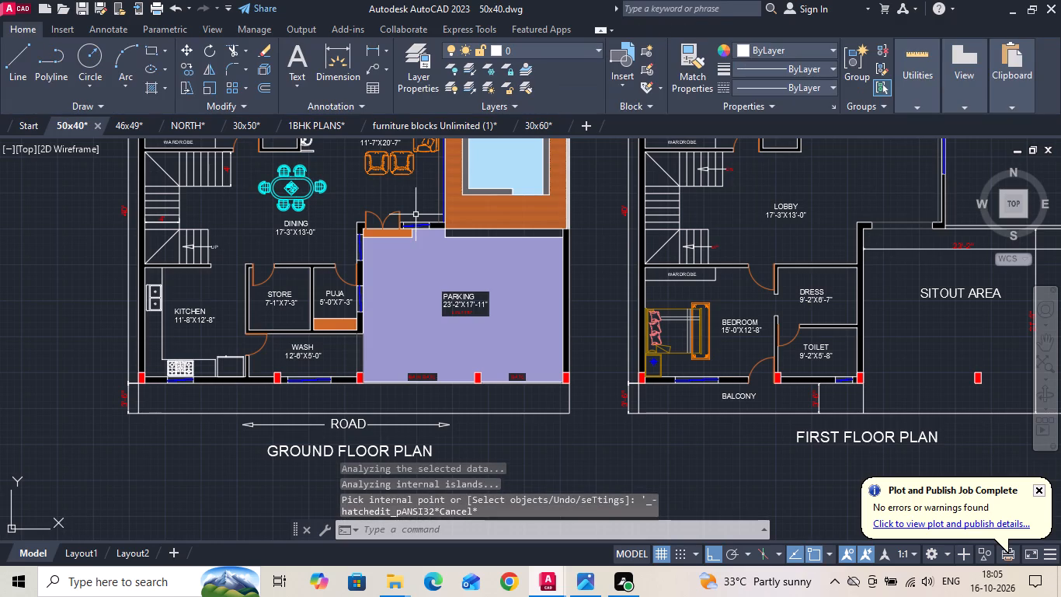
# Hatch the outer side wall strip of the first floor sitout area solid in black (0,0,0).
pyautogui.scroll(-1, 400, 317)
pyautogui.scroll(2, 917, 337)
pyautogui.press('space')
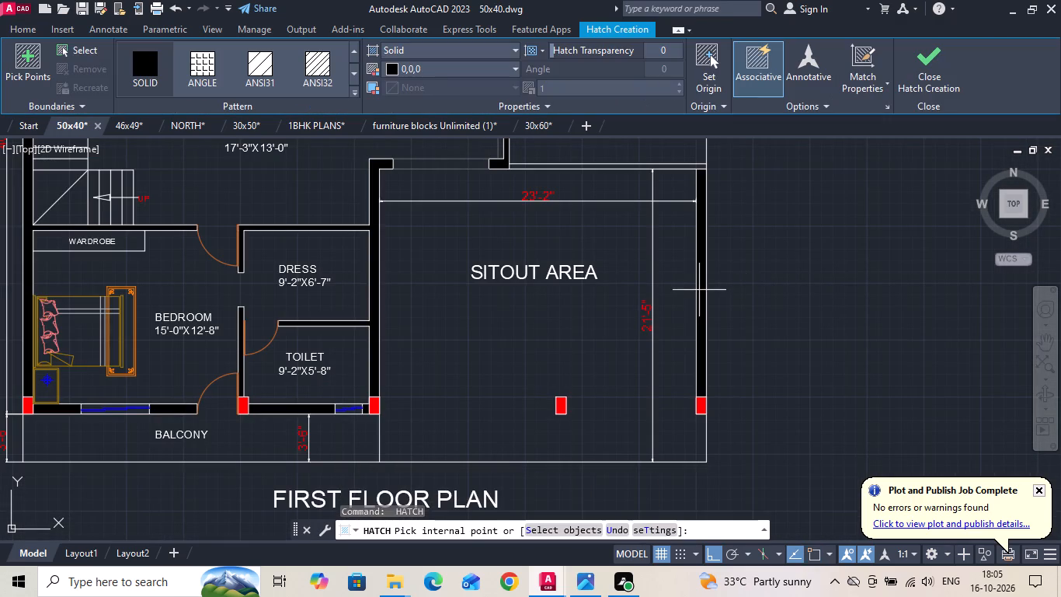
pyautogui.click(699, 290)
pyautogui.press('Escape')
pyautogui.scroll(-1, 570, 365)
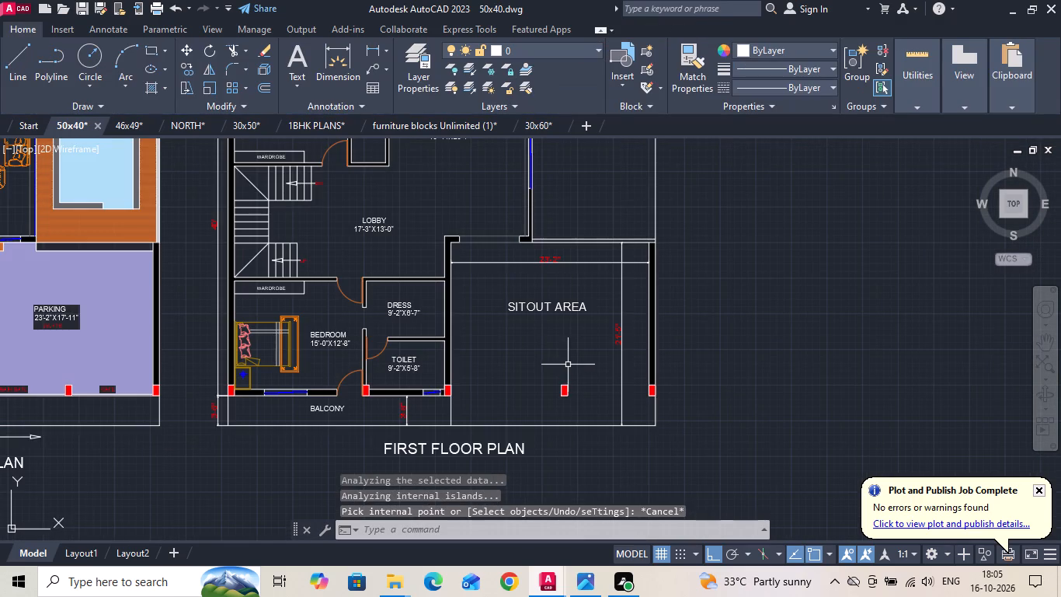
pyautogui.press('Escape')
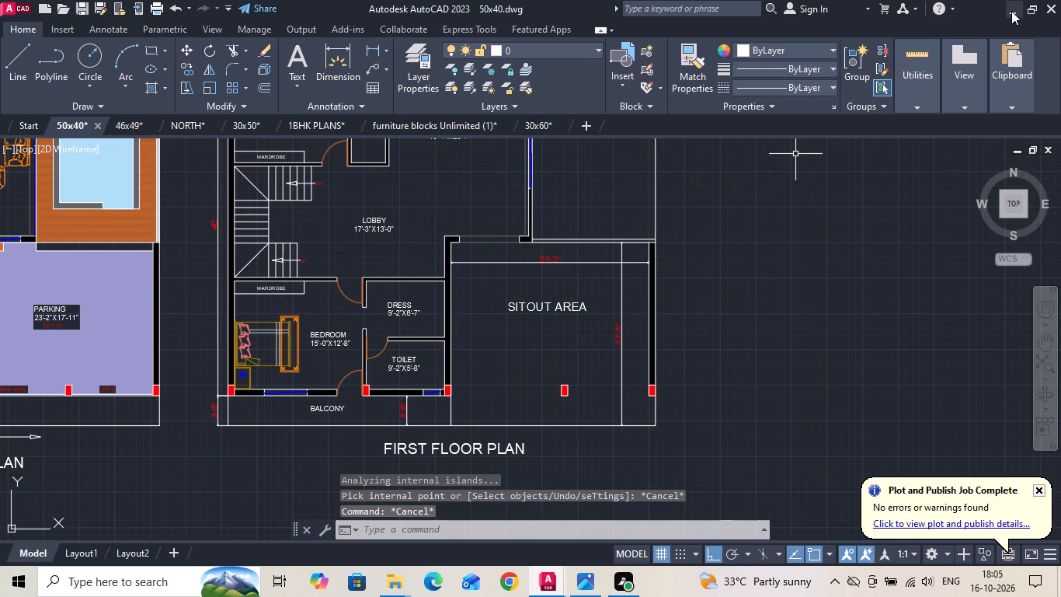
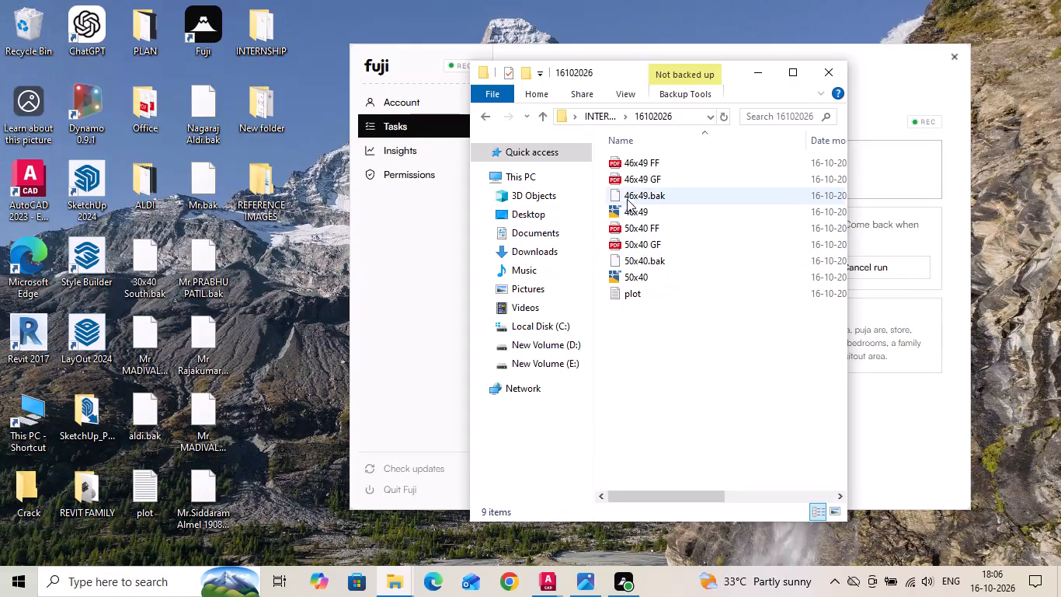
# Delete the existing 50x40 FF and 50x40 GF PDFs from the 16102026 folder.
pyautogui.click(649, 227)
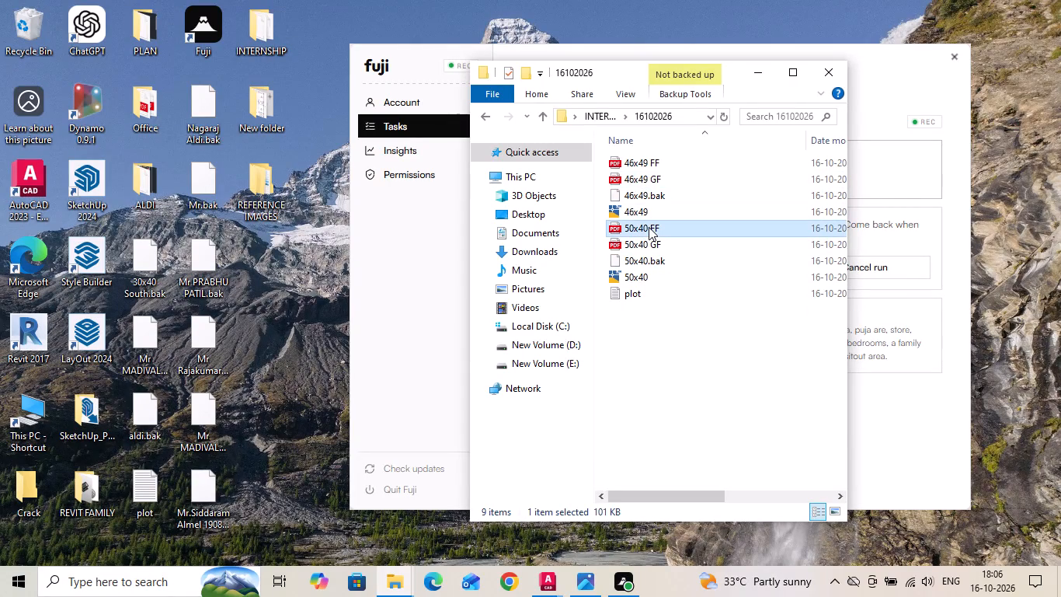
pyautogui.press('Delete')
pyautogui.click(649, 229)
pyautogui.press('Delete')
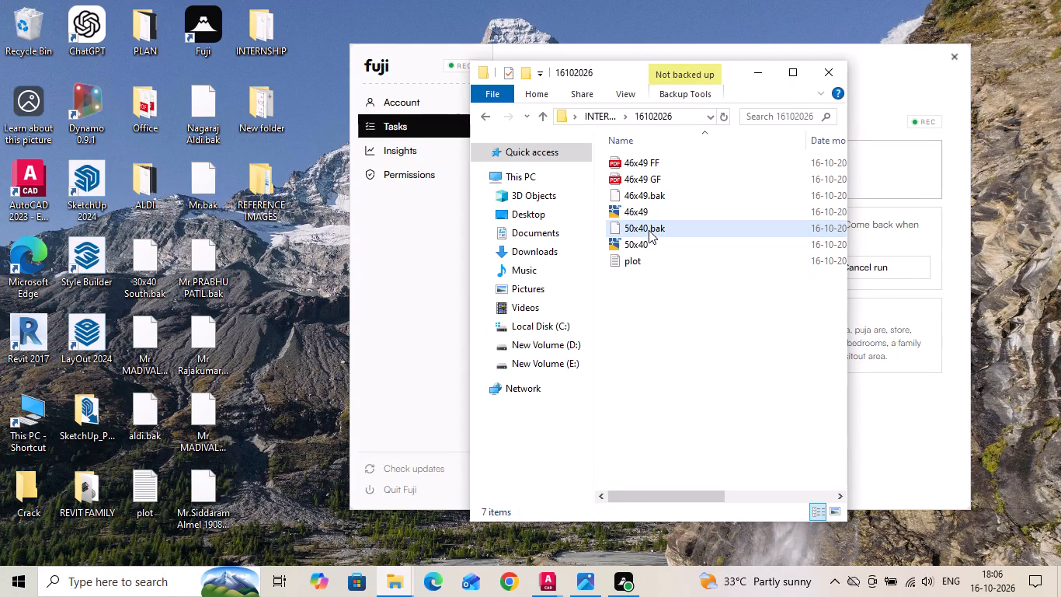
pyautogui.click(459, 543)
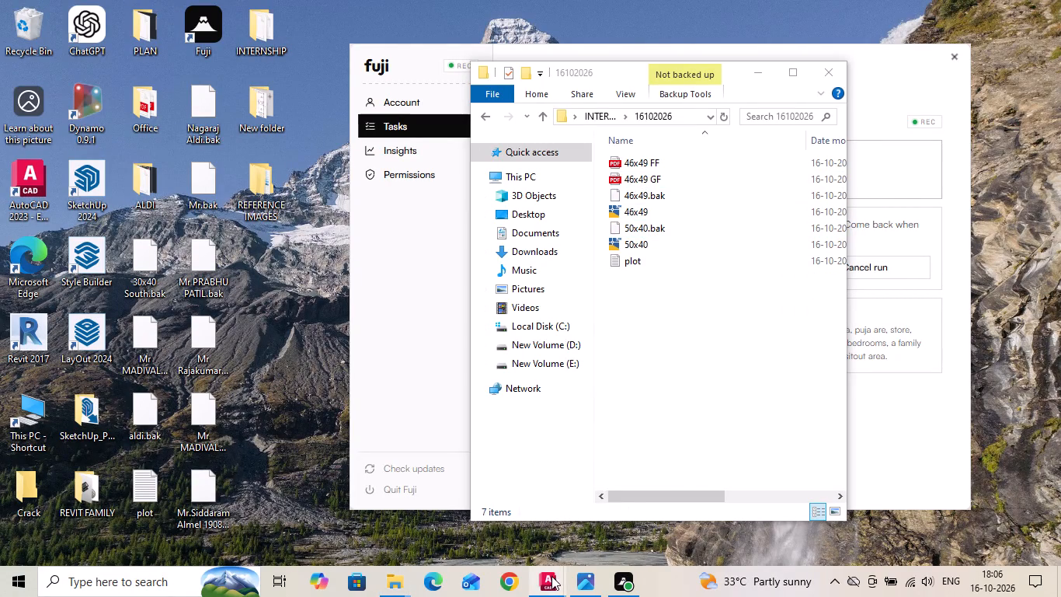
# Switch to AutoCAD and save the 50x40 drawing with the new wall hatches.
pyautogui.click(551, 576)
pyautogui.click(67, 510)
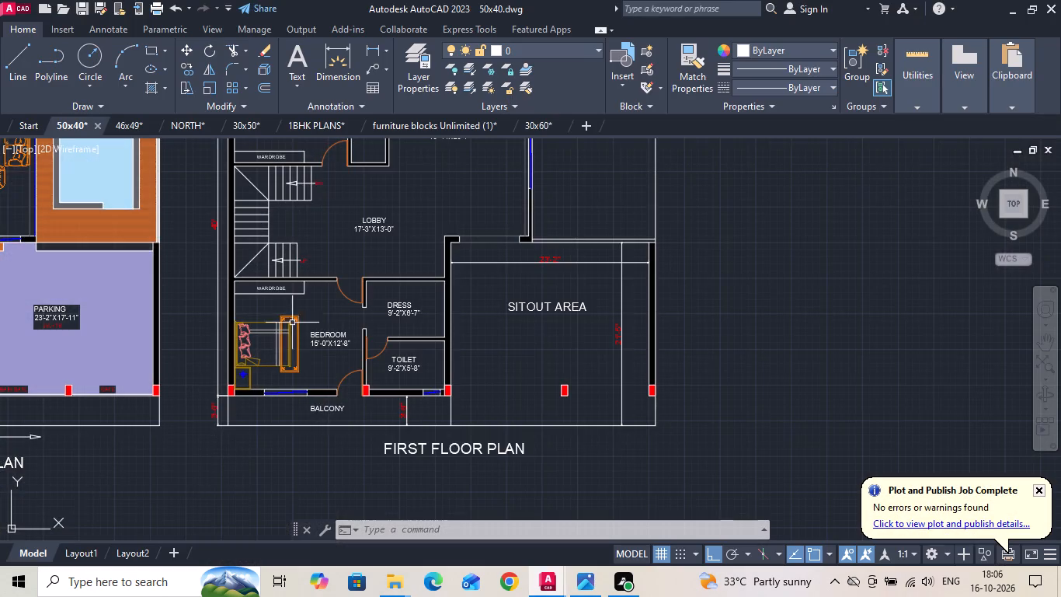
pyautogui.scroll(1, 558, 337)
pyautogui.press('Escape')
pyautogui.scroll(-1, 652, 404)
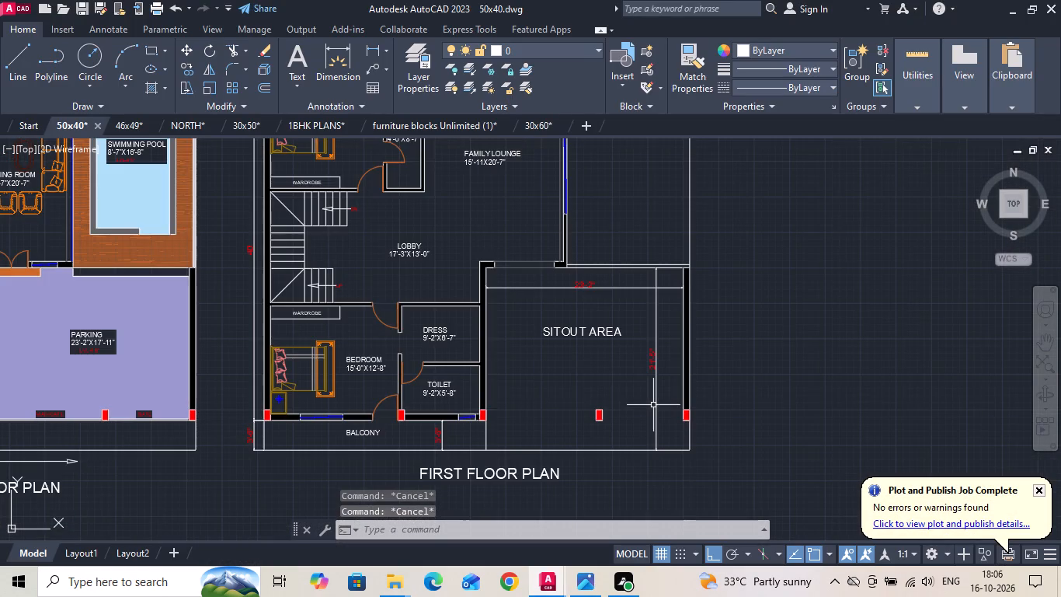
pyautogui.scroll(-1, 746, 337)
pyautogui.press('Escape')
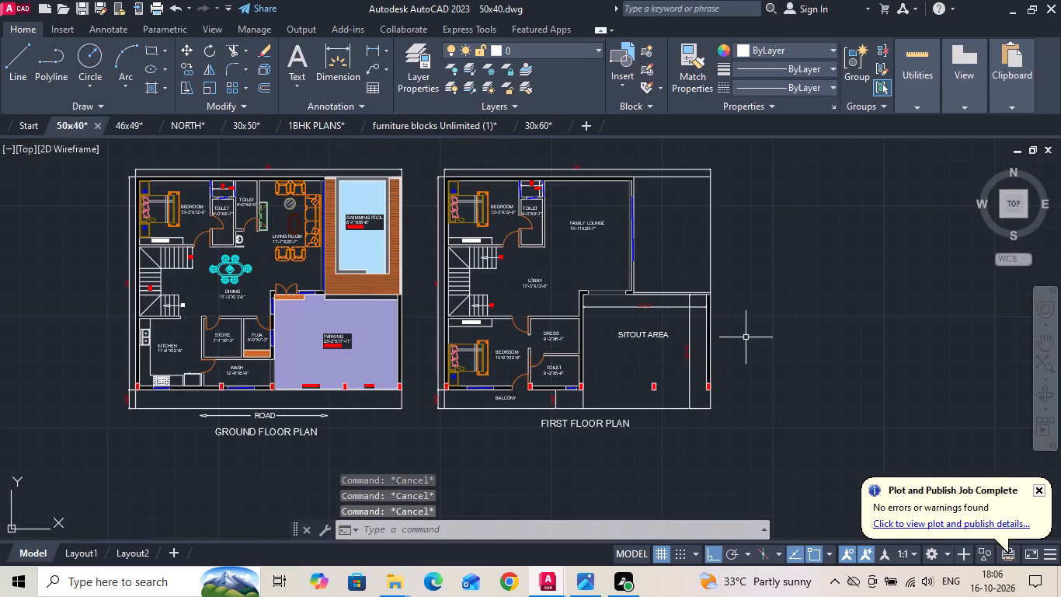
pyautogui.hotkey('ctrl', 's')
pyautogui.hotkey('ctrl', 's')
# Set up a single-sheet plot of the 50x40 model using the previous plot's page setup.
pyautogui.scroll(-2, 722, 345)
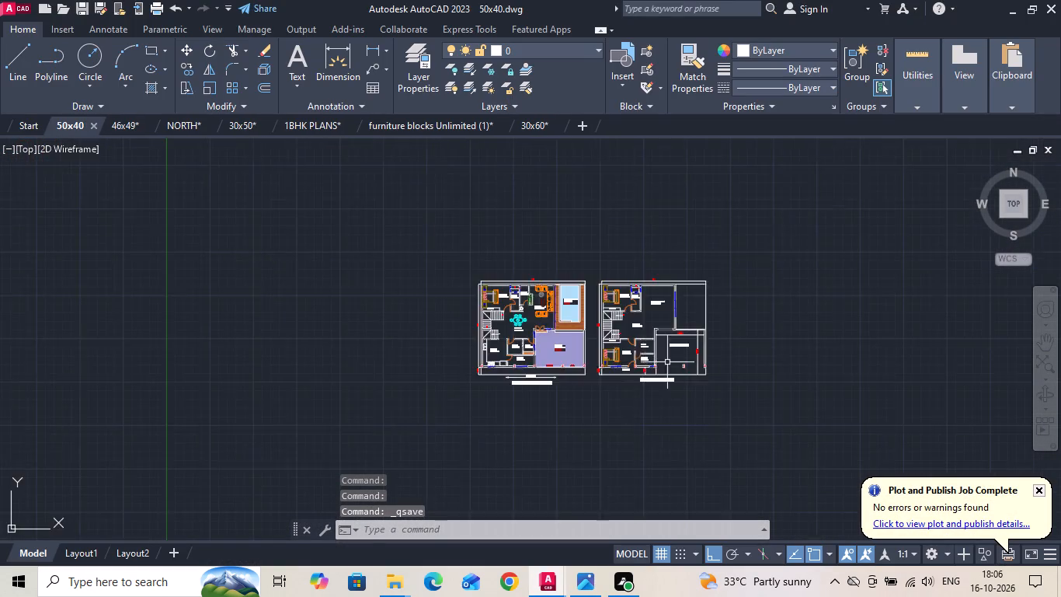
pyautogui.scroll(-2, 570, 351)
pyautogui.scroll(4, 566, 354)
pyautogui.scroll(-8, 566, 355)
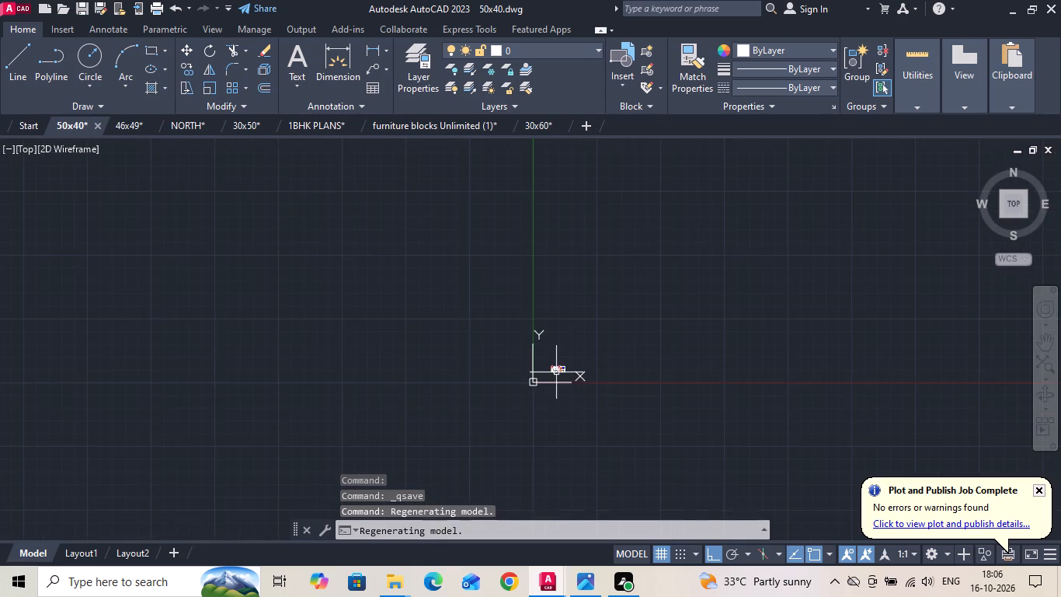
pyautogui.scroll(8, 556, 372)
pyautogui.press('p')
pyautogui.write('LO')
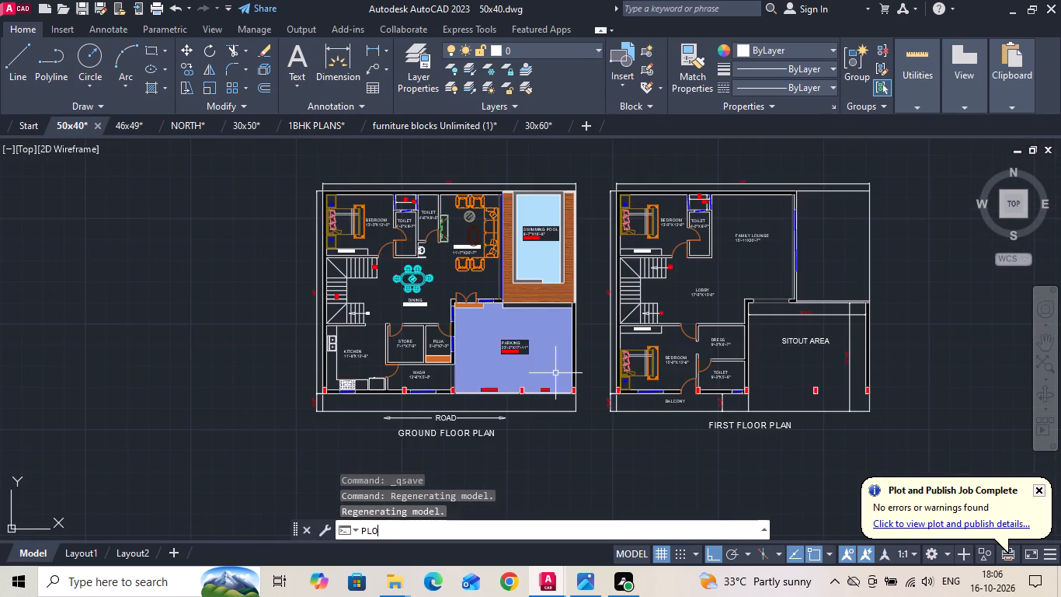
pyautogui.press('t')
pyautogui.press('space')
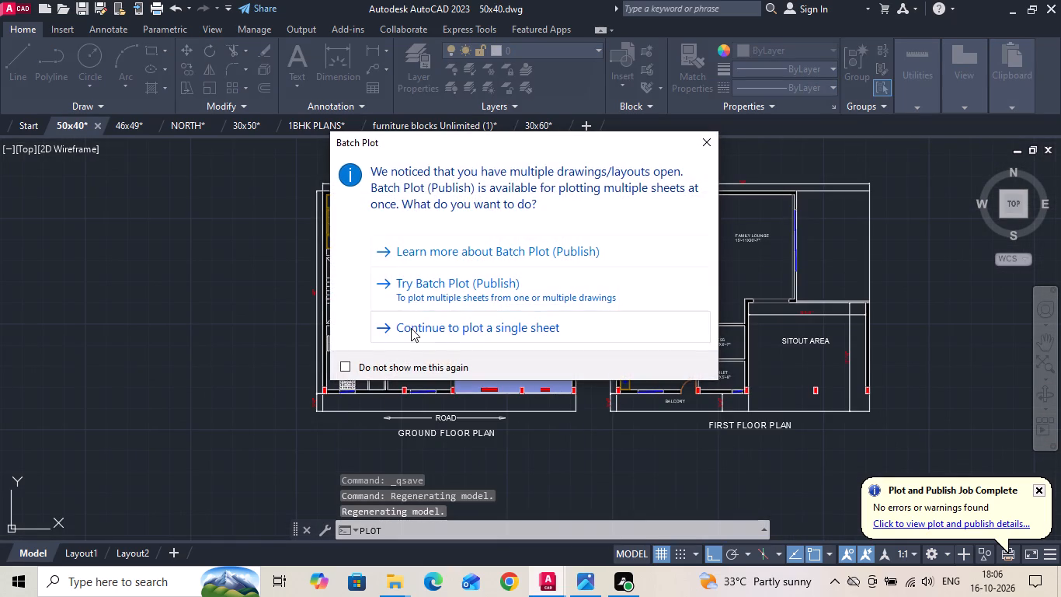
pyautogui.click(411, 328)
pyautogui.click(361, 127)
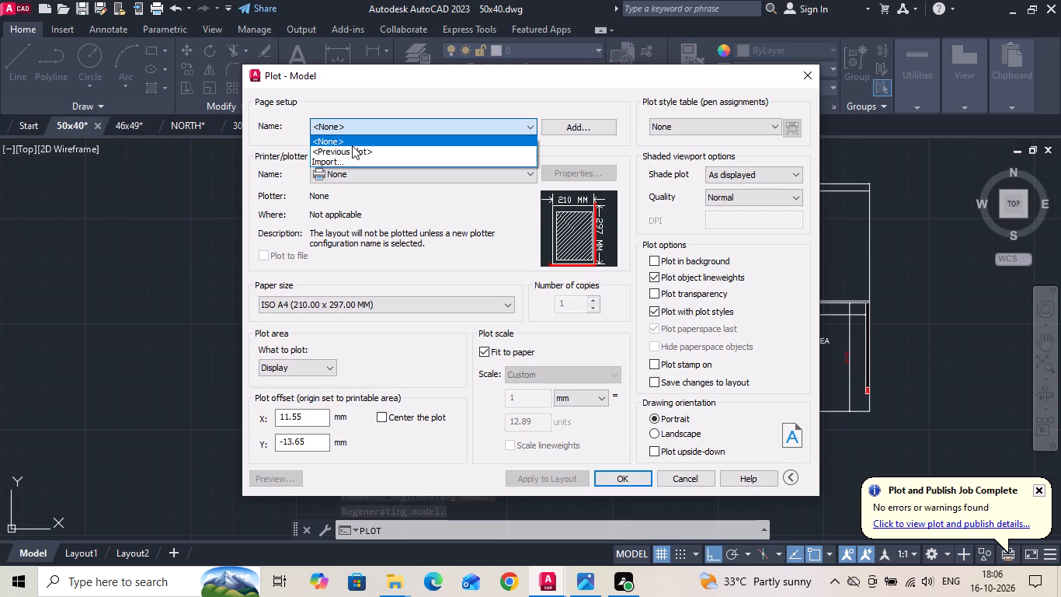
pyautogui.click(344, 155)
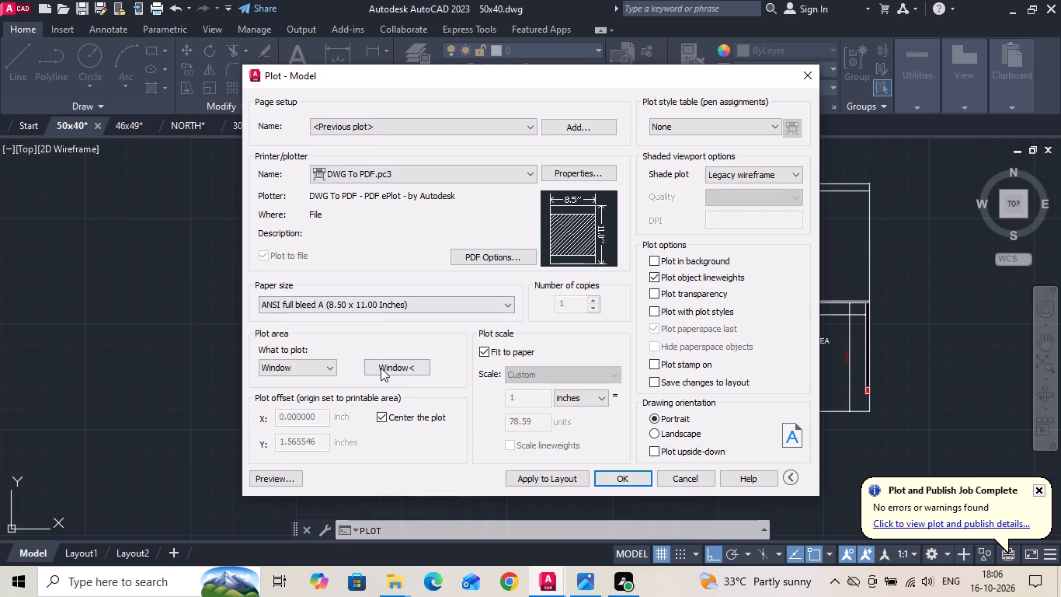
# Define the plot window around the whole ground floor plan with its title and preview the sheet.
pyautogui.click(377, 368)
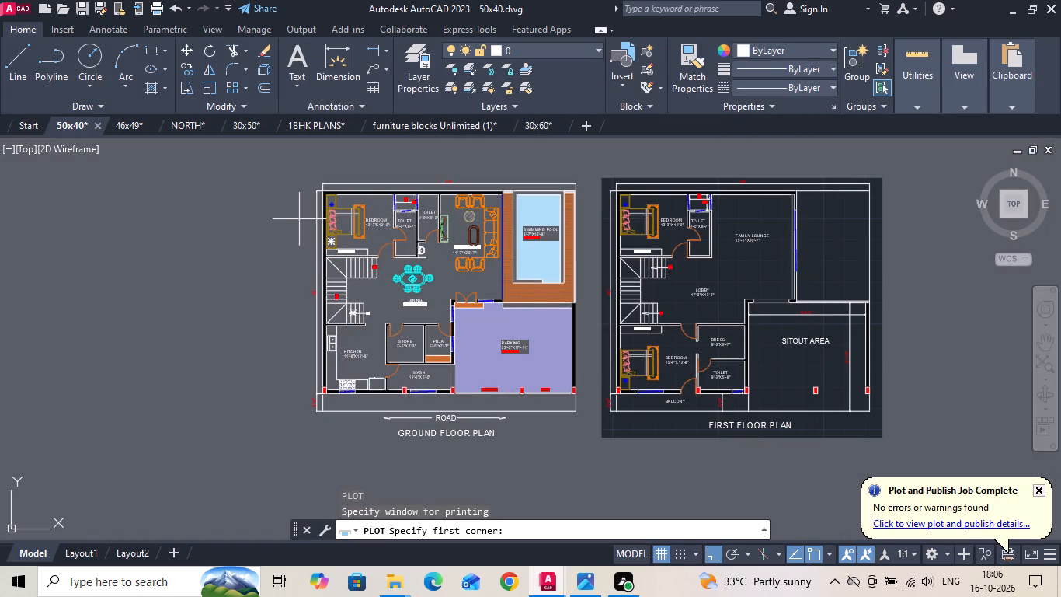
pyautogui.scroll(3, 691, 197)
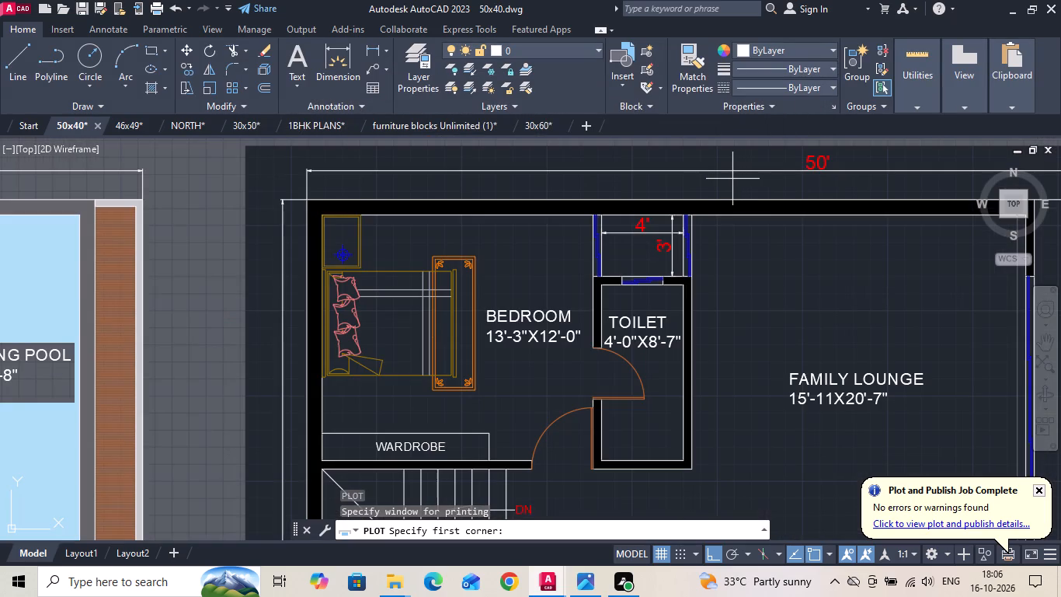
pyautogui.scroll(-1, 708, 179)
pyautogui.scroll(-1, 542, 179)
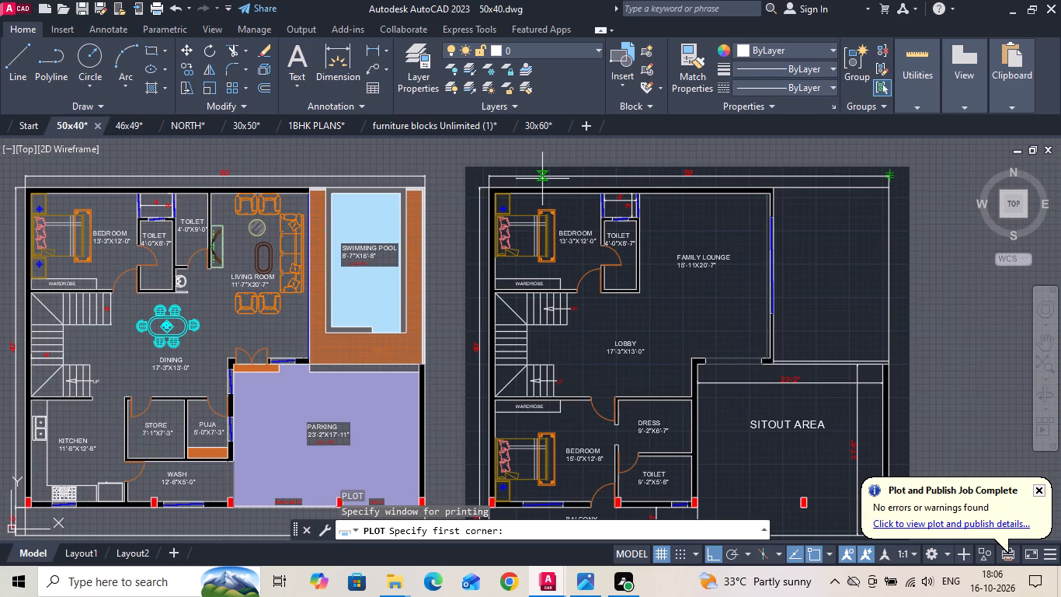
pyautogui.scroll(-1, 707, 192)
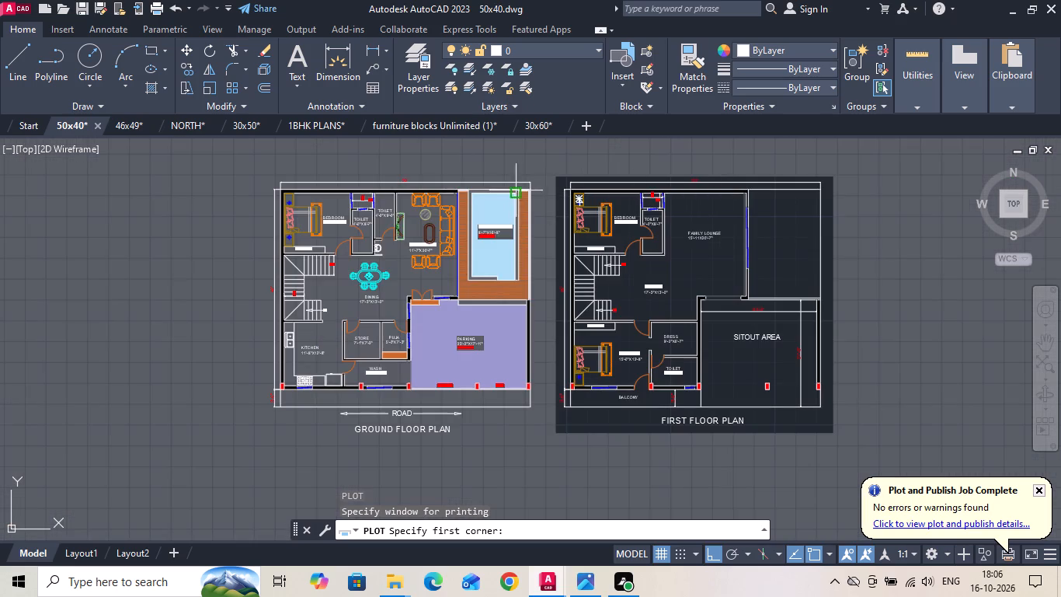
pyautogui.click(265, 169)
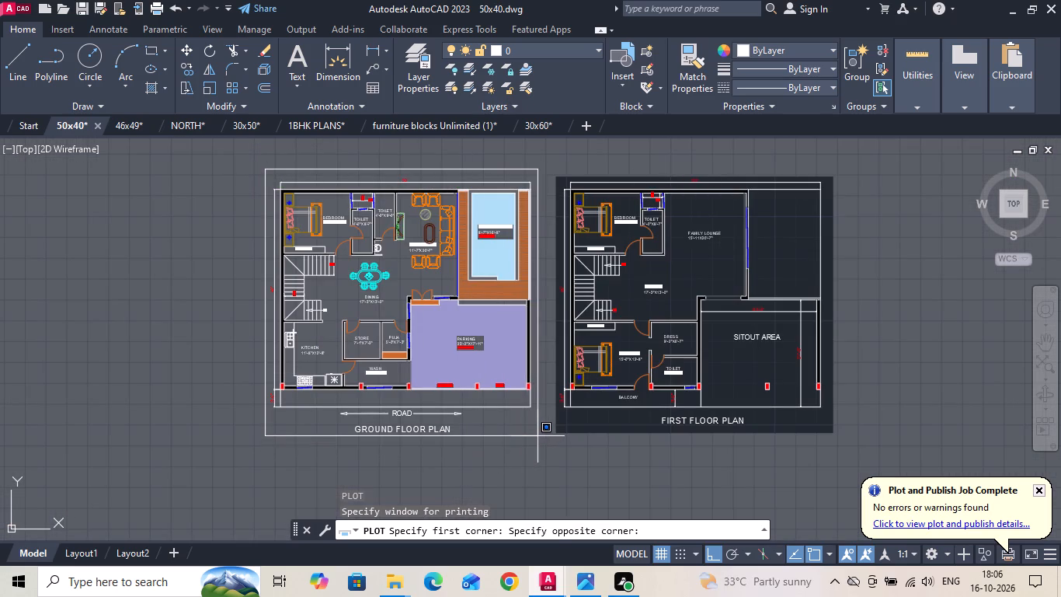
pyautogui.click(541, 438)
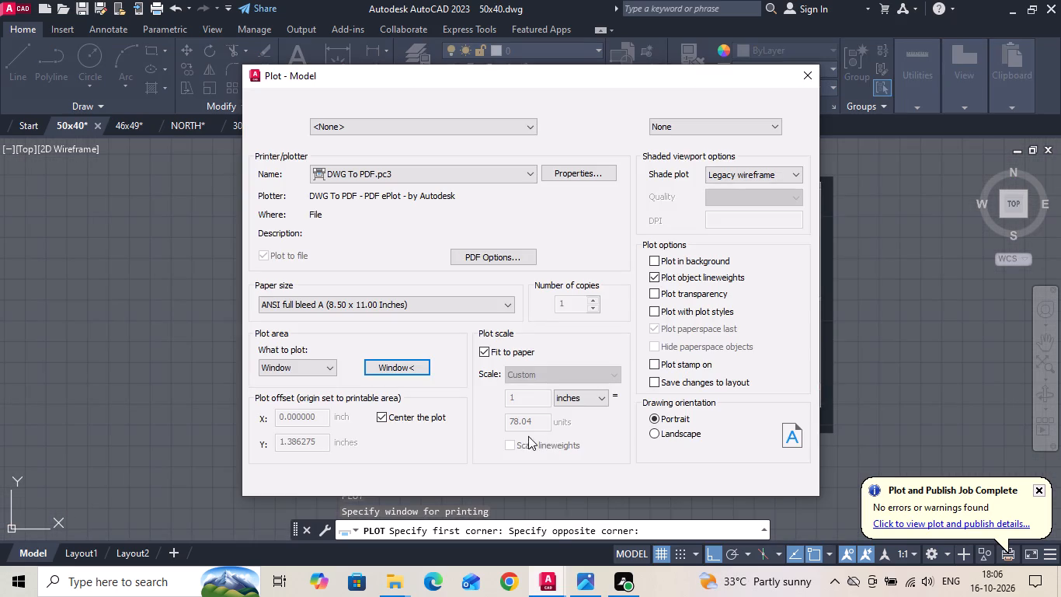
pyautogui.click(273, 480)
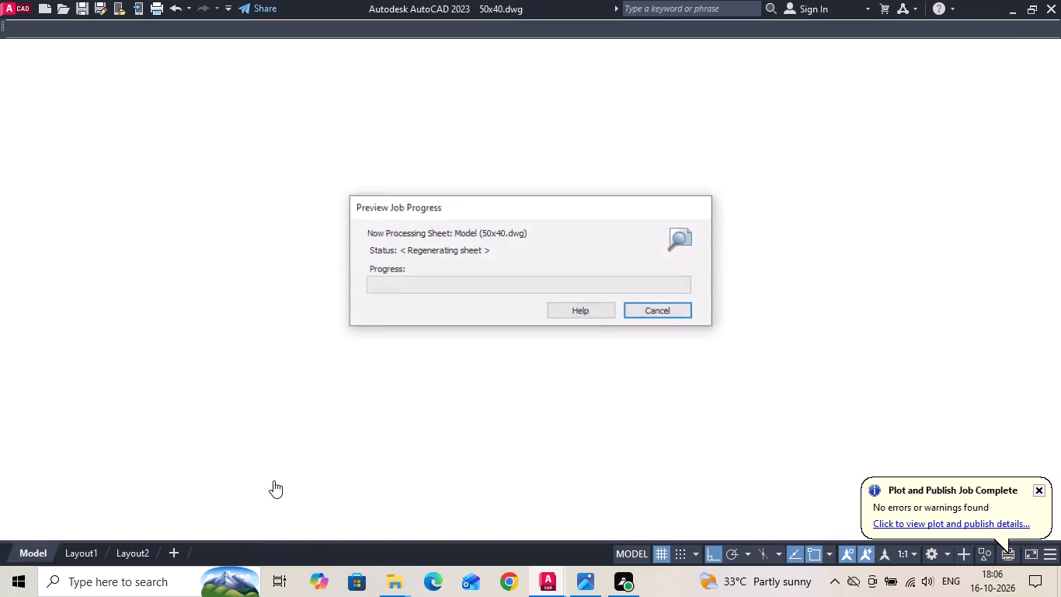
pyautogui.press('space')
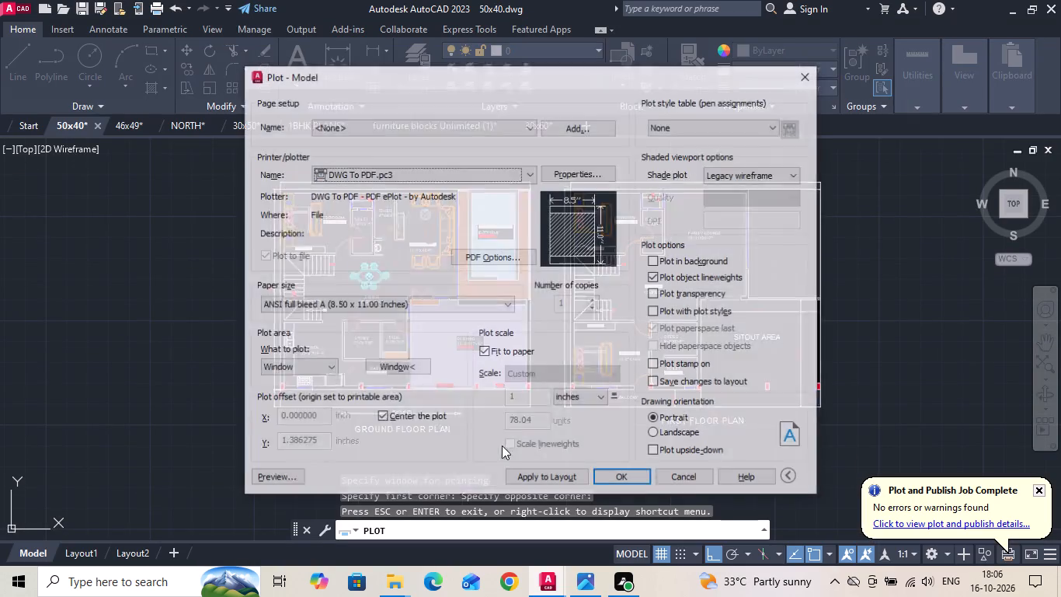
# Plot the ground floor plan to a PDF named 50x40 GF in the 16102026 folder and close the opened PDF.
pyautogui.click(613, 477)
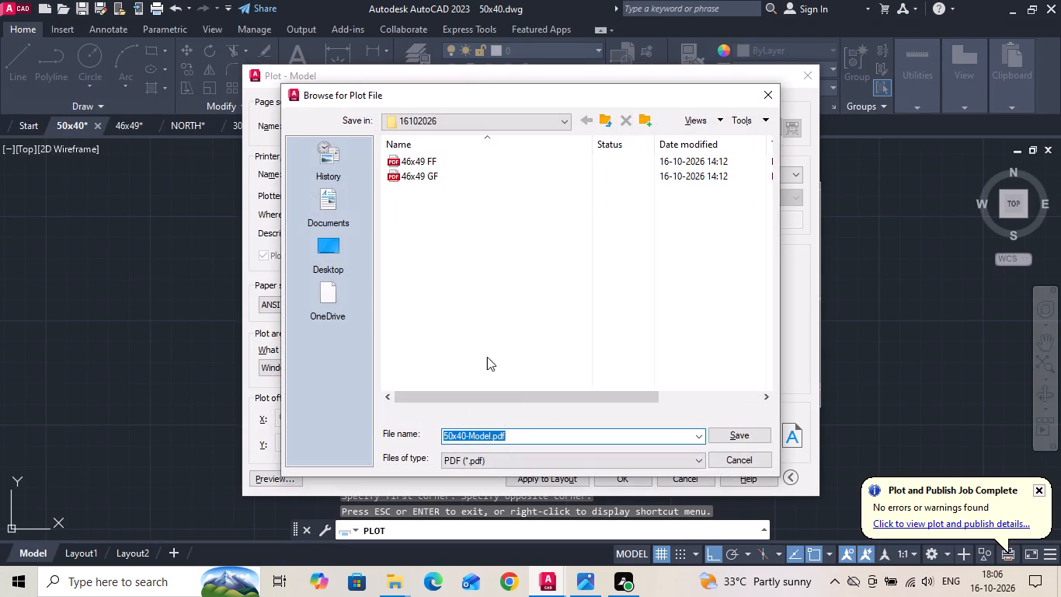
pyautogui.doubleClick(530, 439)
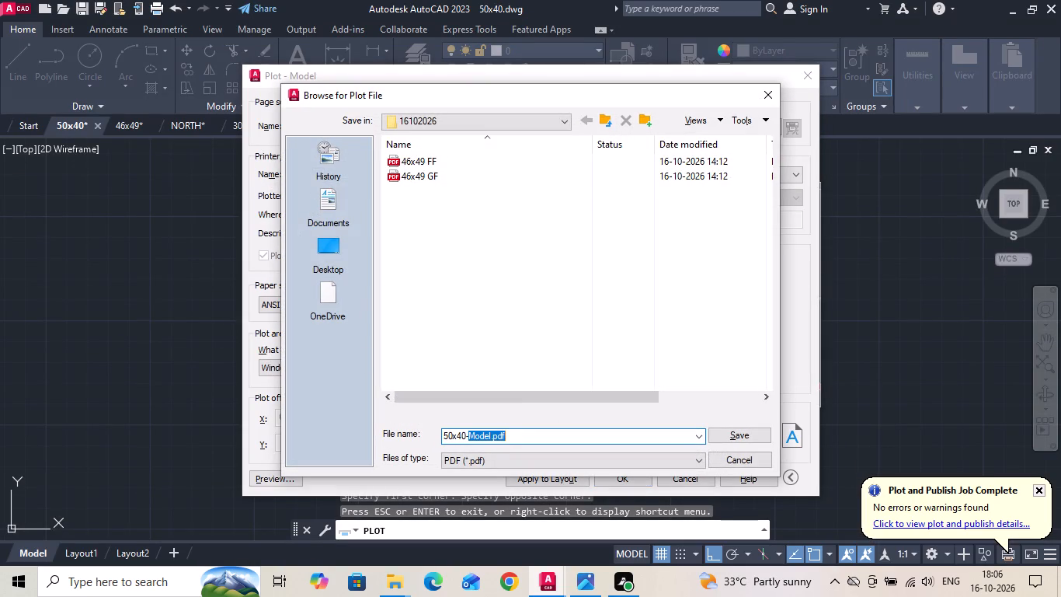
pyautogui.press('BackSpace')
pyautogui.press('BackSpace')
pyautogui.press('space')
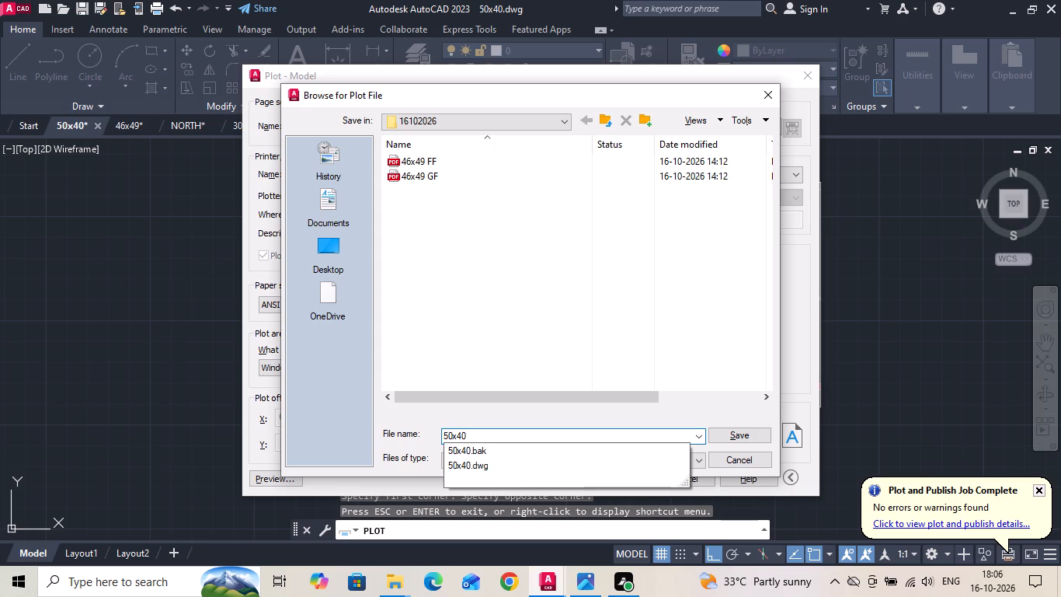
pyautogui.write('GF')
pyautogui.click(748, 435)
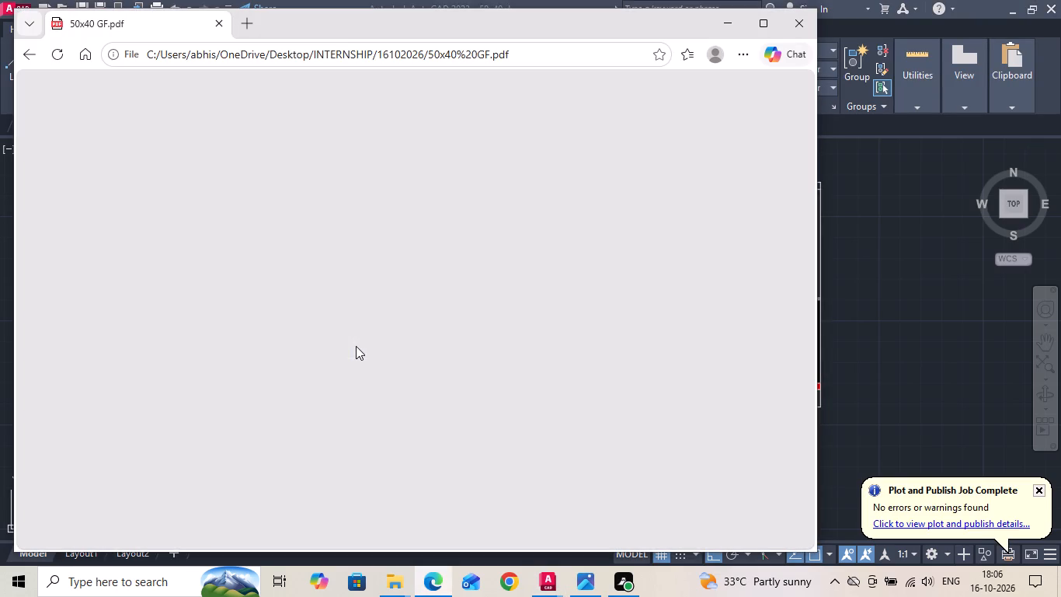
pyautogui.click(798, 30)
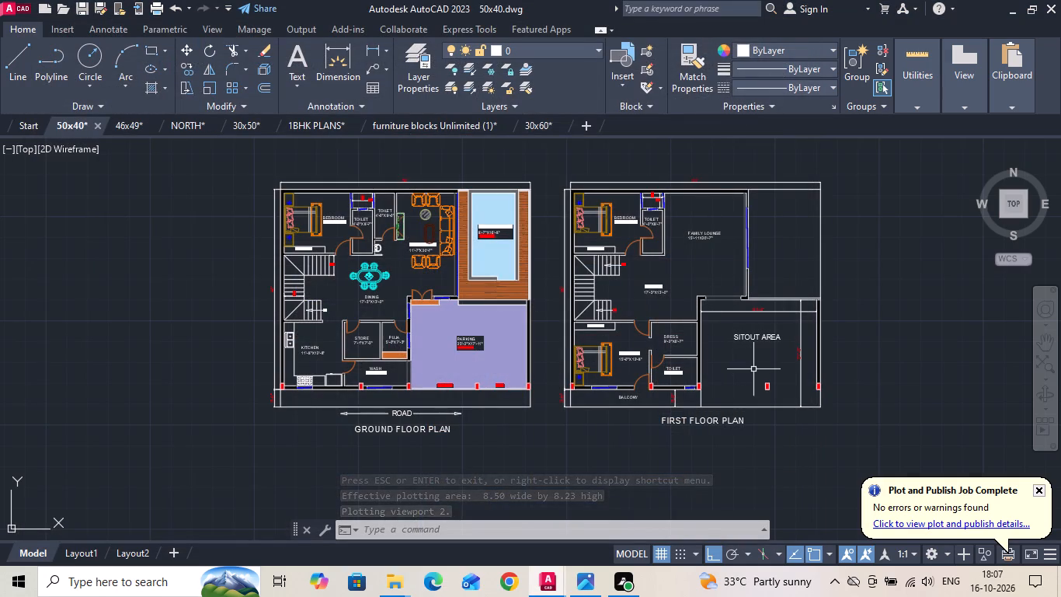
# Set up a single-sheet plot with the previous plot's settings, window the whole first floor plan with its title, and preview it.
pyautogui.press('space')
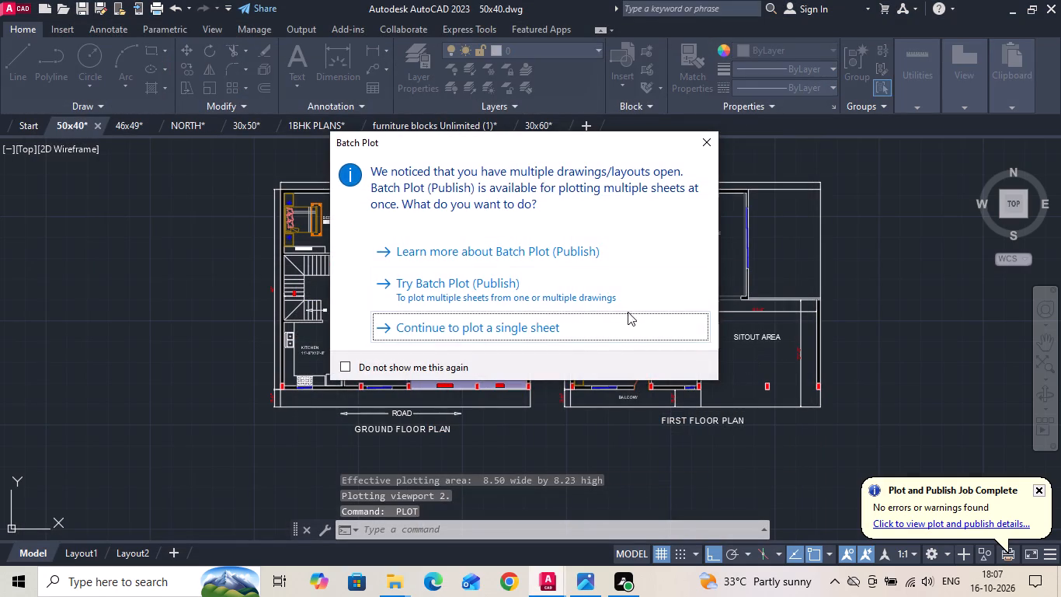
pyautogui.click(569, 331)
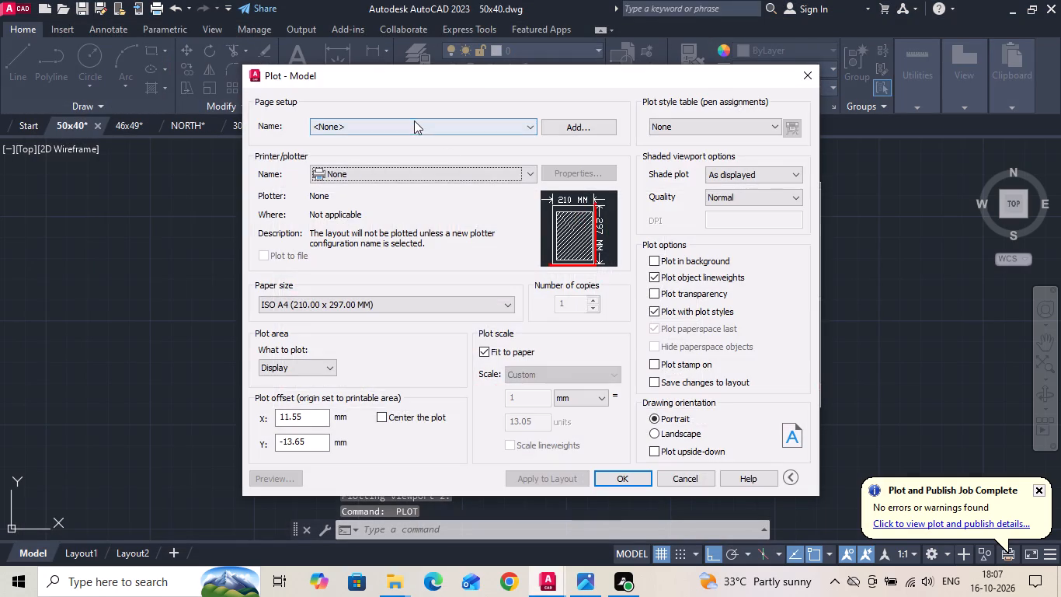
pyautogui.click(414, 120)
pyautogui.click(405, 148)
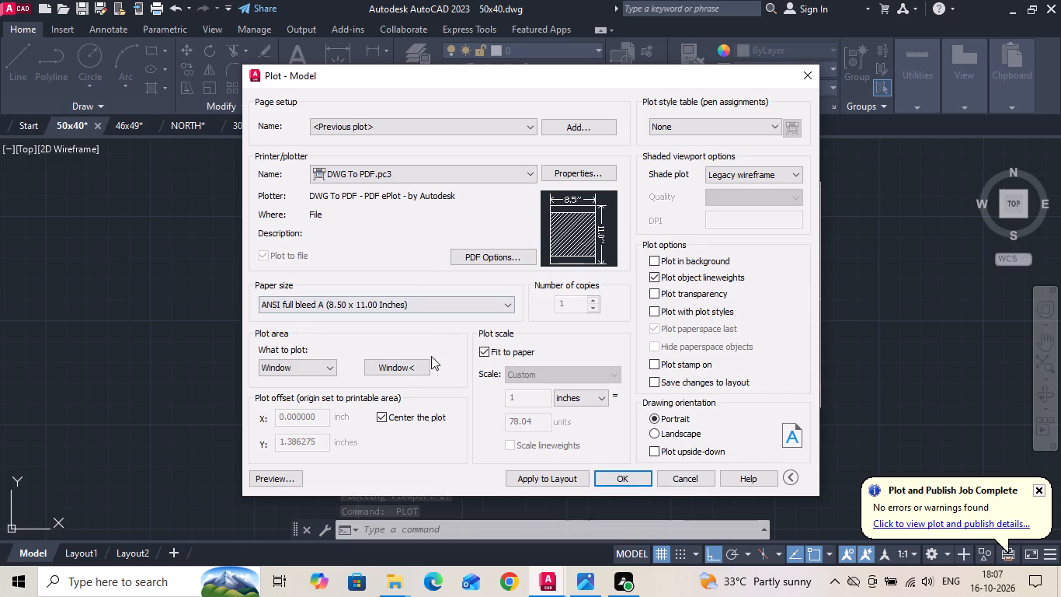
pyautogui.click(420, 372)
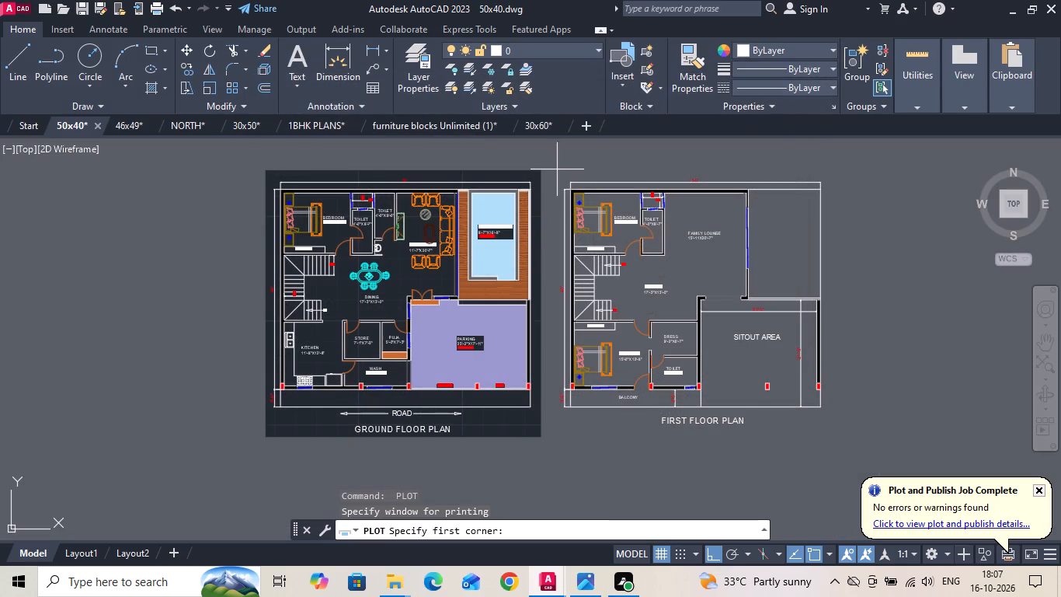
pyautogui.click(558, 174)
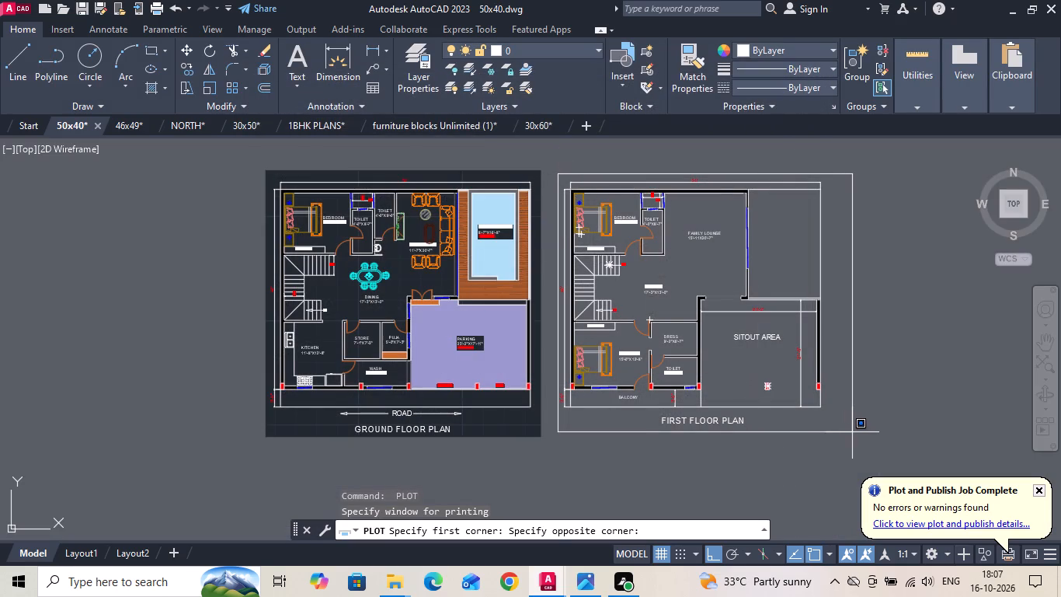
pyautogui.click(840, 432)
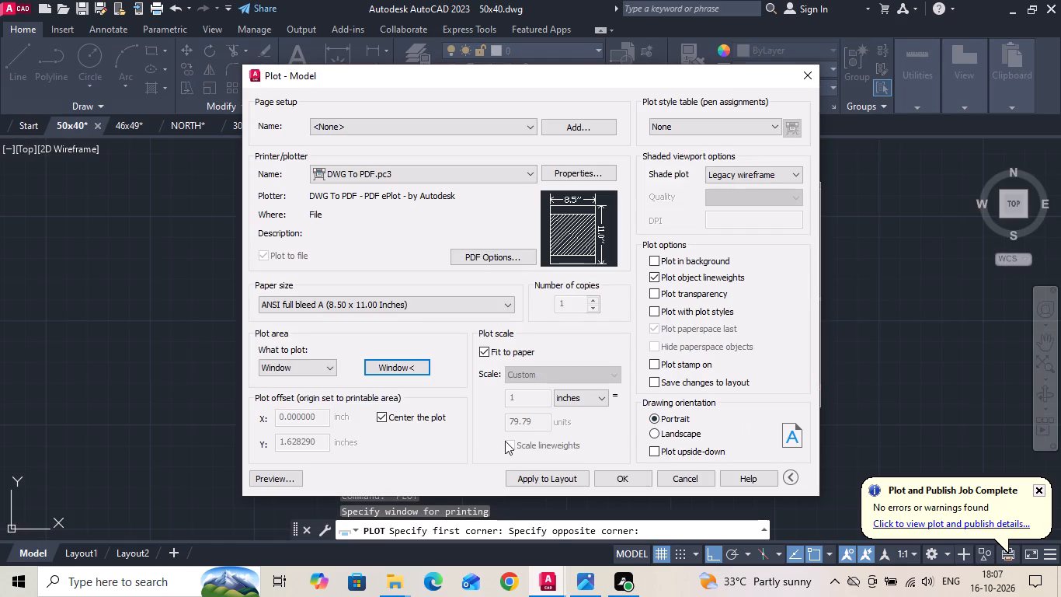
pyautogui.click(294, 477)
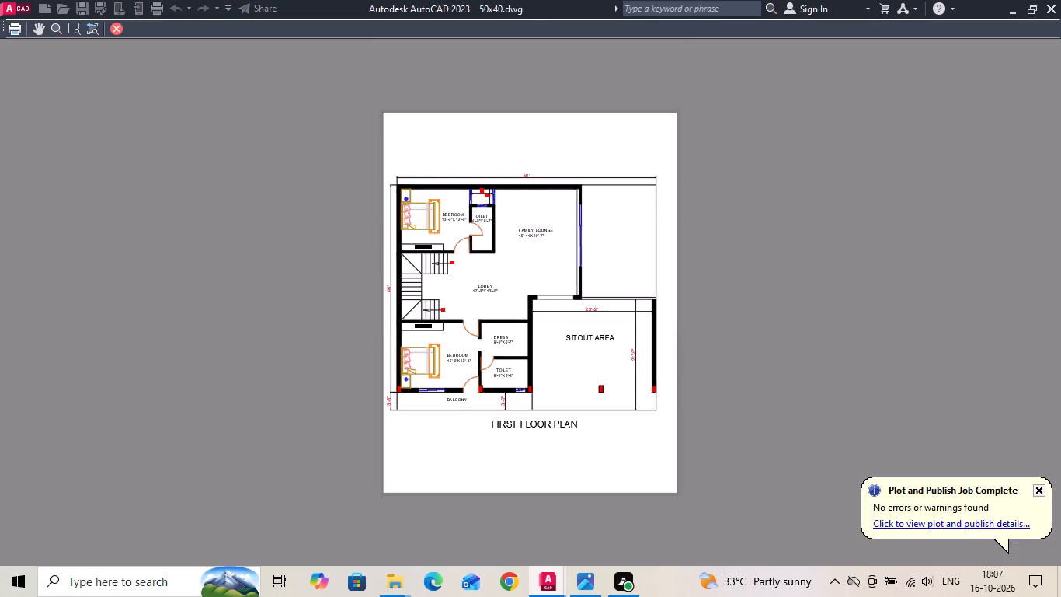
pyautogui.press('space')
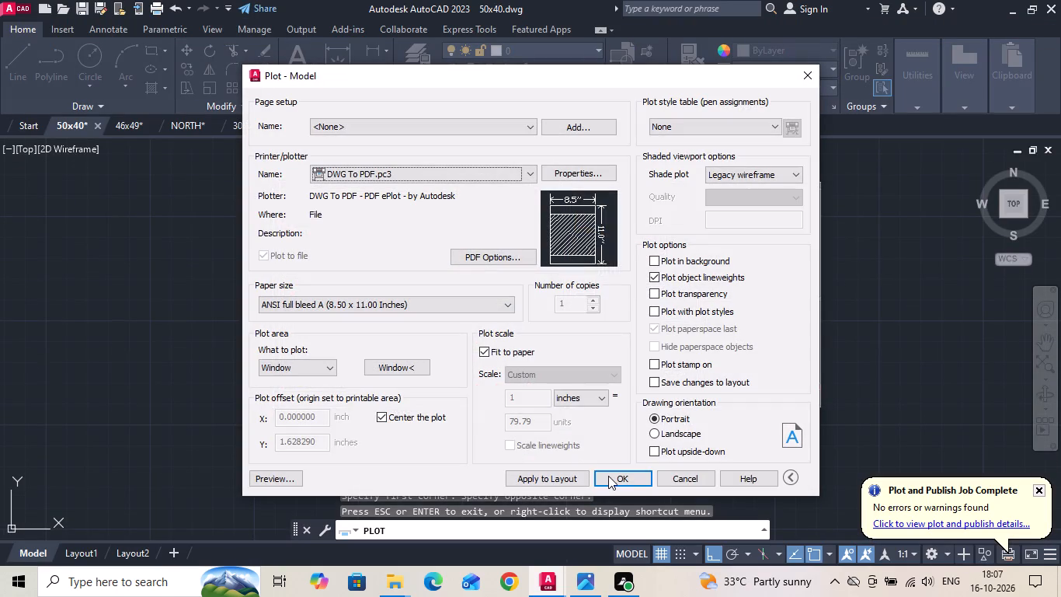
# Plot the first floor plan to a PDF named 50x40 FF in the 16102026 folder.
pyautogui.click(611, 476)
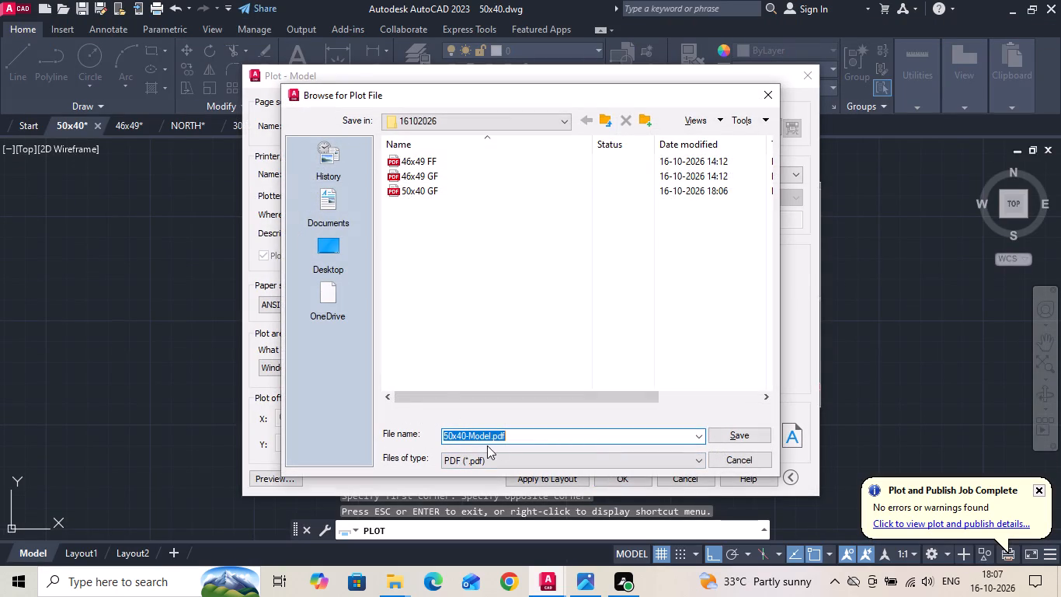
pyautogui.click(517, 438)
pyautogui.press('BackSpace')
pyautogui.press('BackSpace')
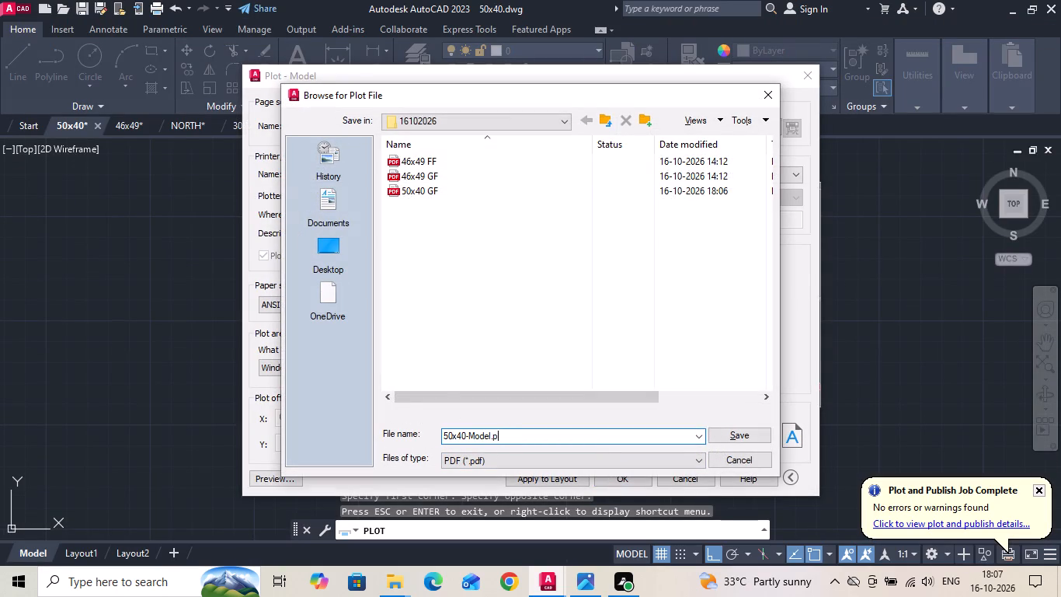
pyautogui.press('BackSpace')
pyautogui.press('BackSpace')
pyautogui.press('BackSpace')
pyautogui.press('BackSpace')
pyautogui.press('BackSpace')
pyautogui.press('BackSpace')
pyautogui.press('BackSpace')
pyautogui.press('BackSpace')
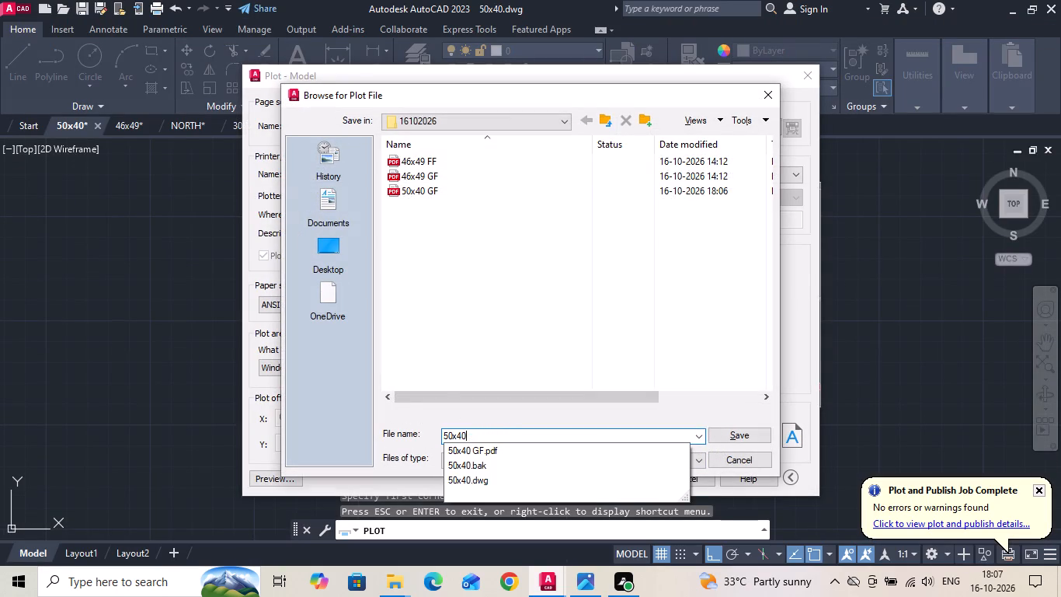
pyautogui.press('space')
pyautogui.write('FF')
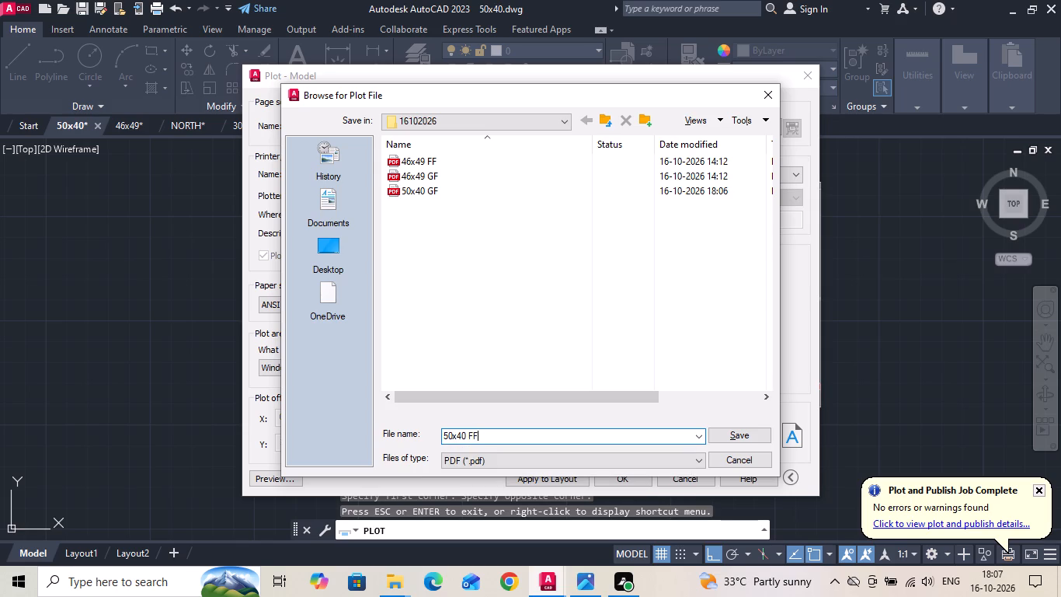
pyautogui.click(705, 438)
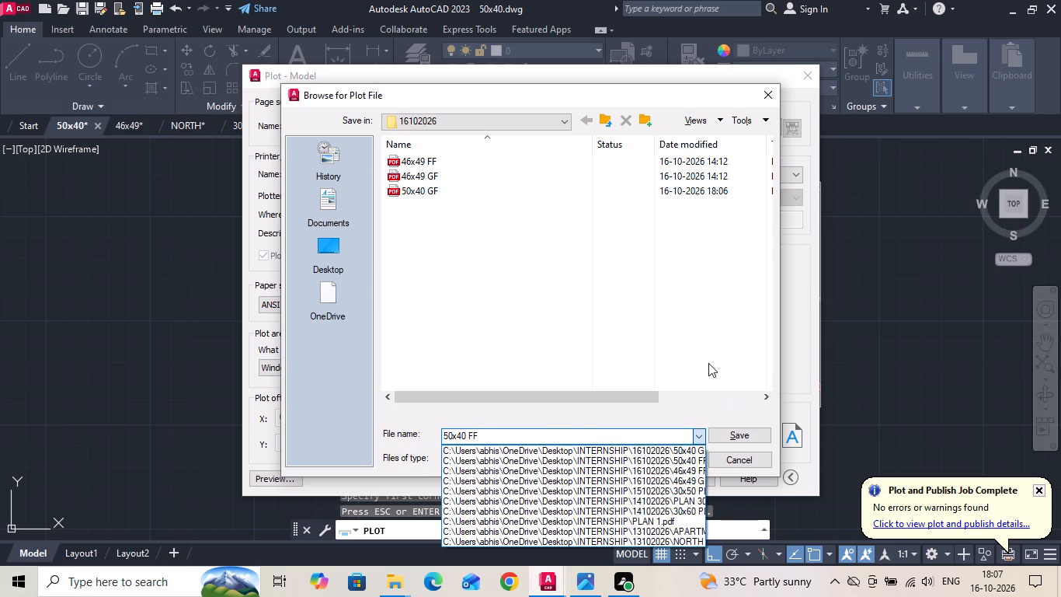
pyautogui.click(711, 366)
pyautogui.click(726, 433)
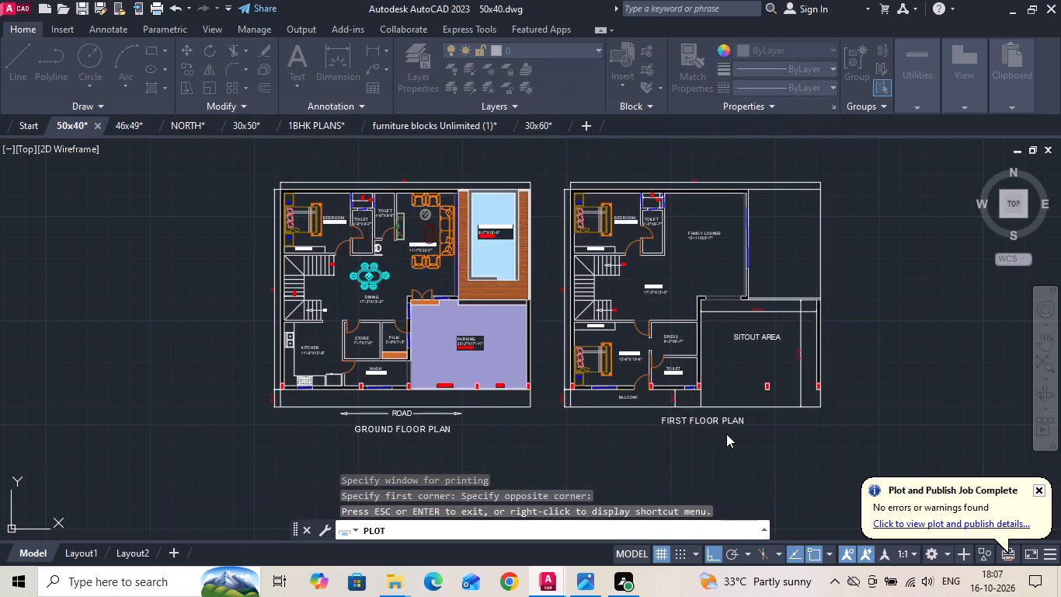
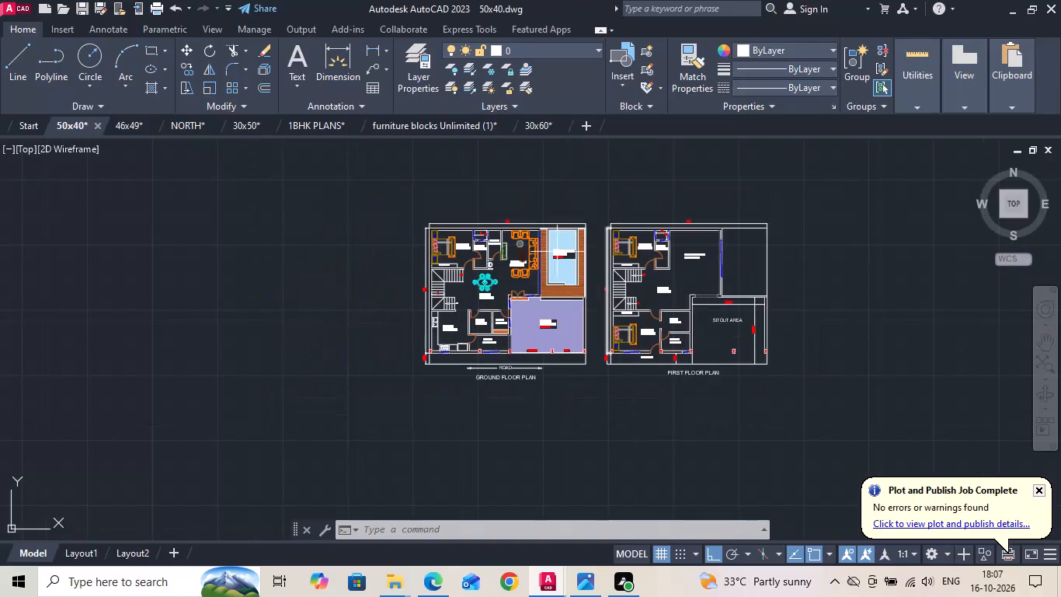
# Save and close all open drawings except 50x40: 30x60, furniture blocks Unlimited (1), 1BHK PLANS, 30x50, NORTH and 46x49.
pyautogui.click(560, 124)
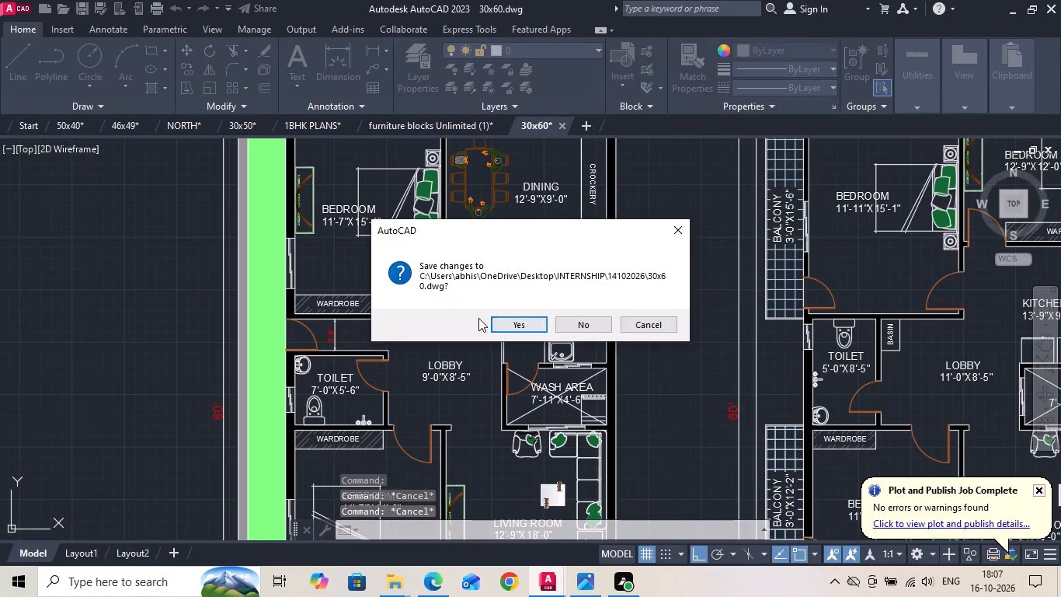
pyautogui.click(503, 321)
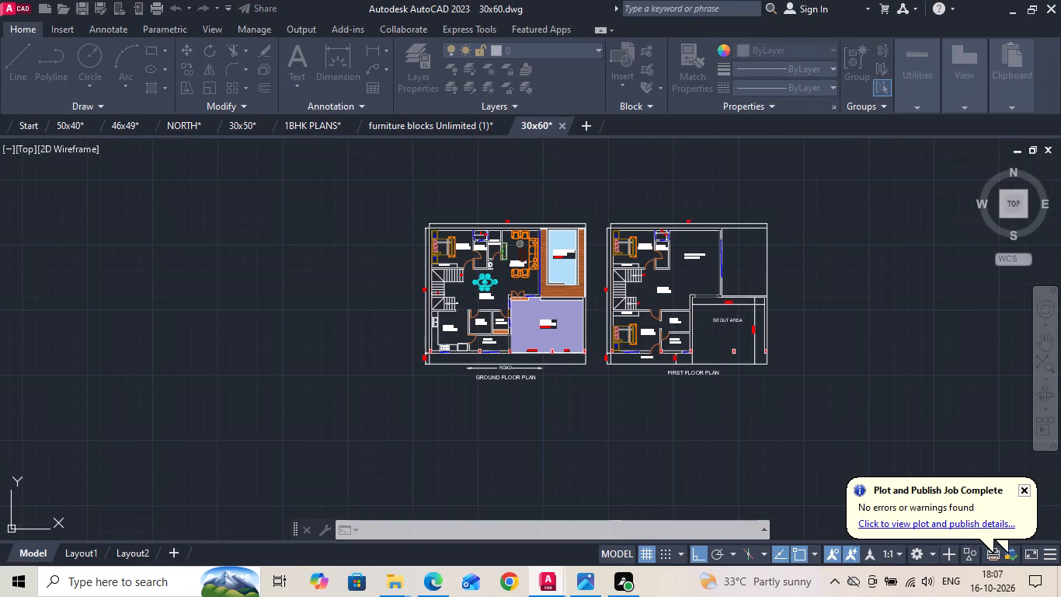
pyautogui.click(507, 123)
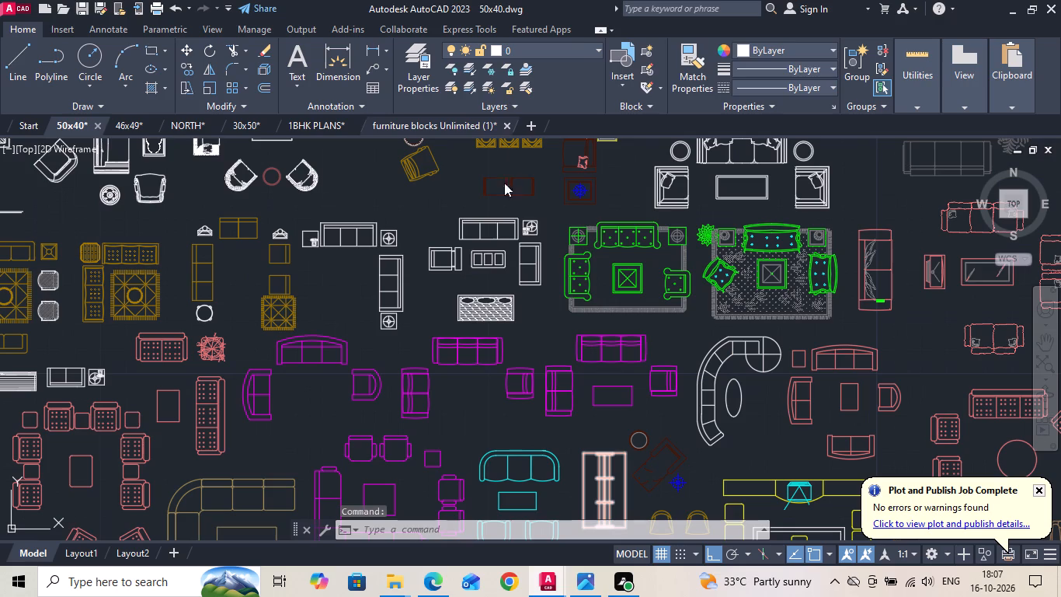
pyautogui.click(502, 326)
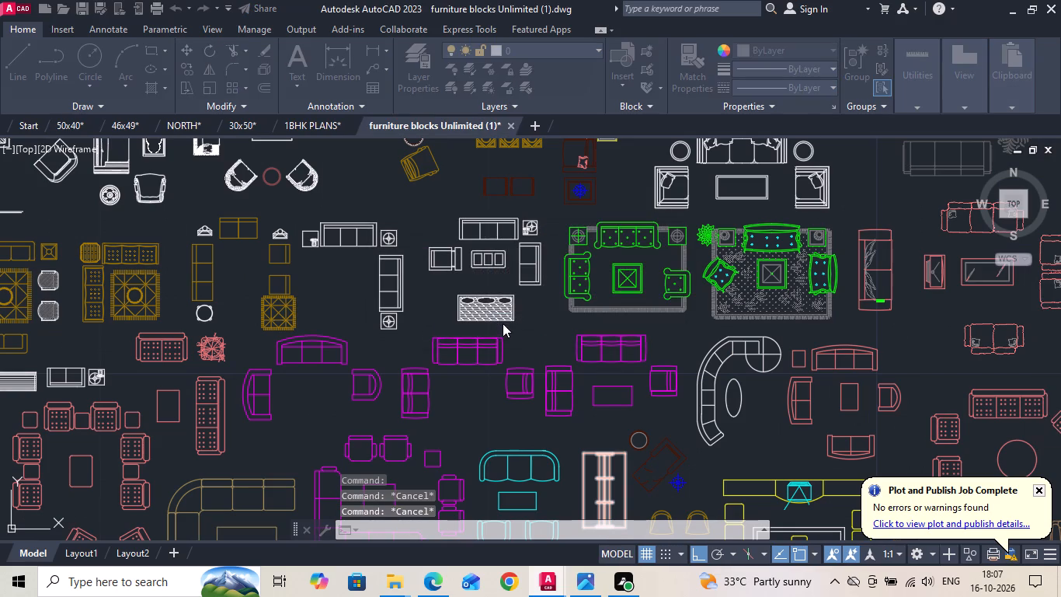
pyautogui.click(355, 128)
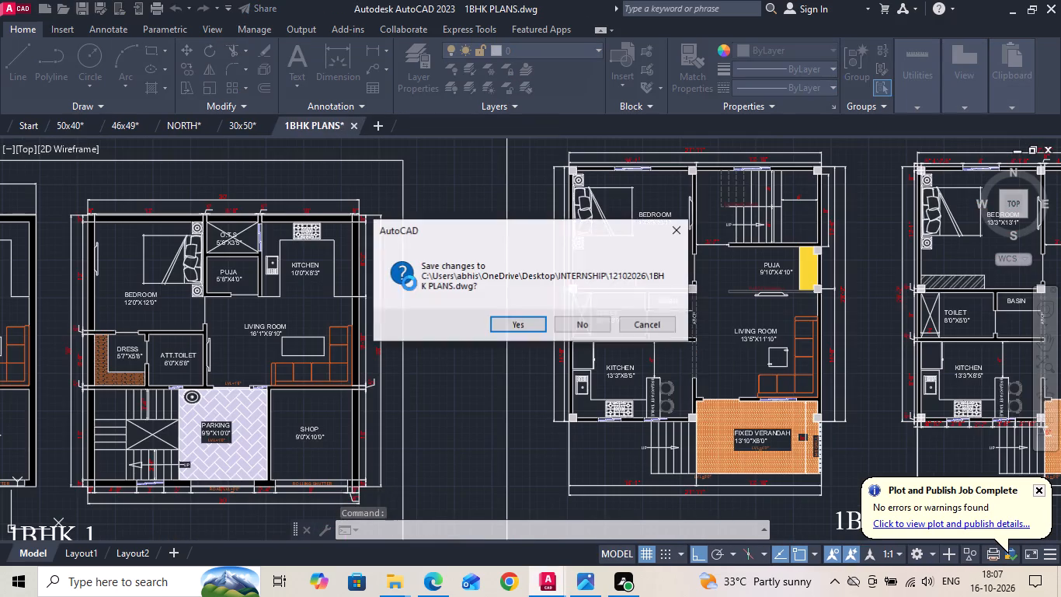
pyautogui.click(503, 322)
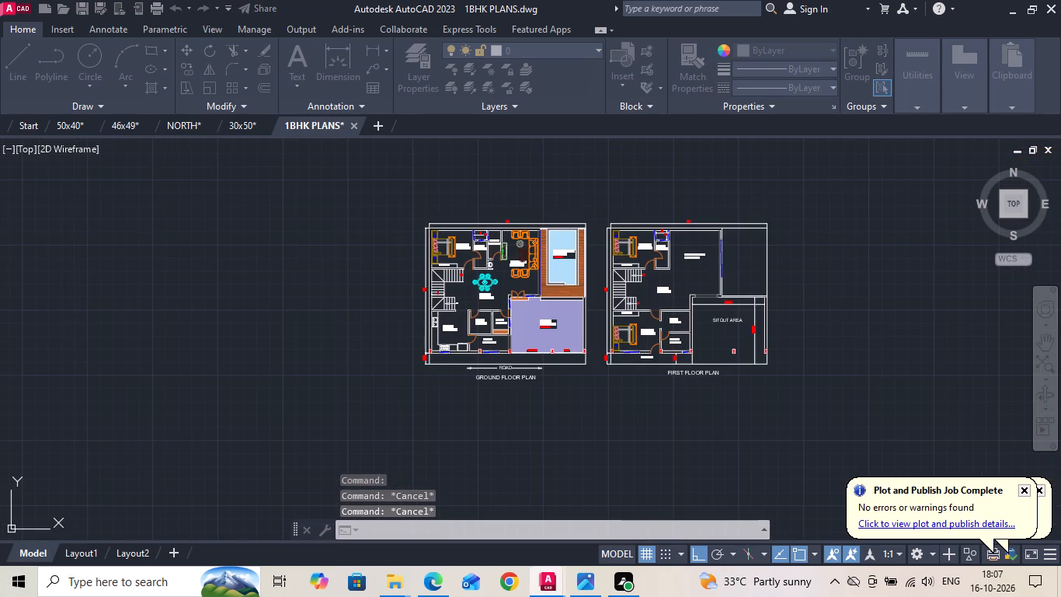
pyautogui.click(269, 124)
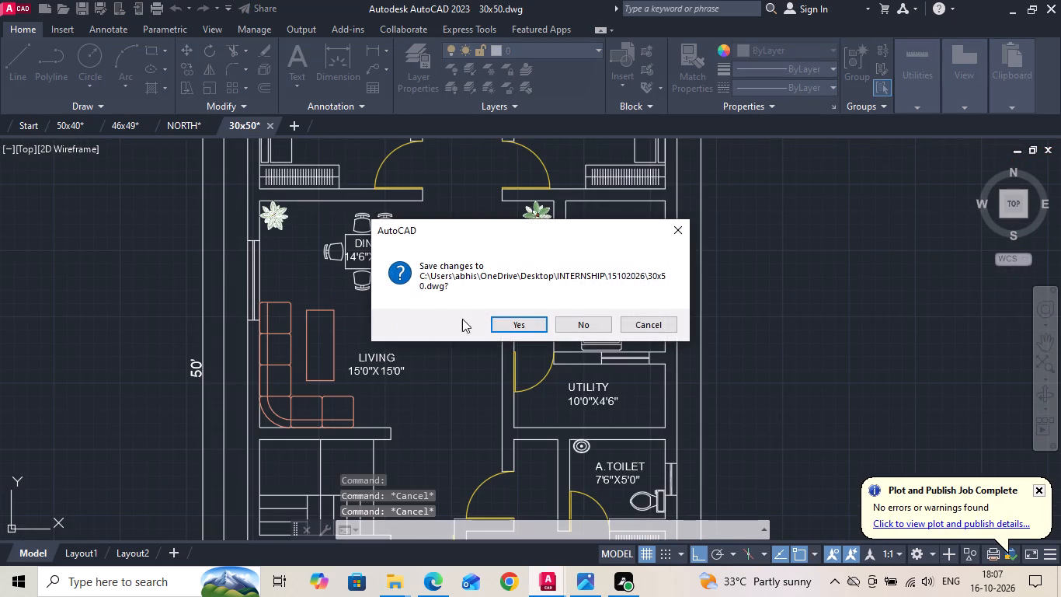
pyautogui.click(503, 324)
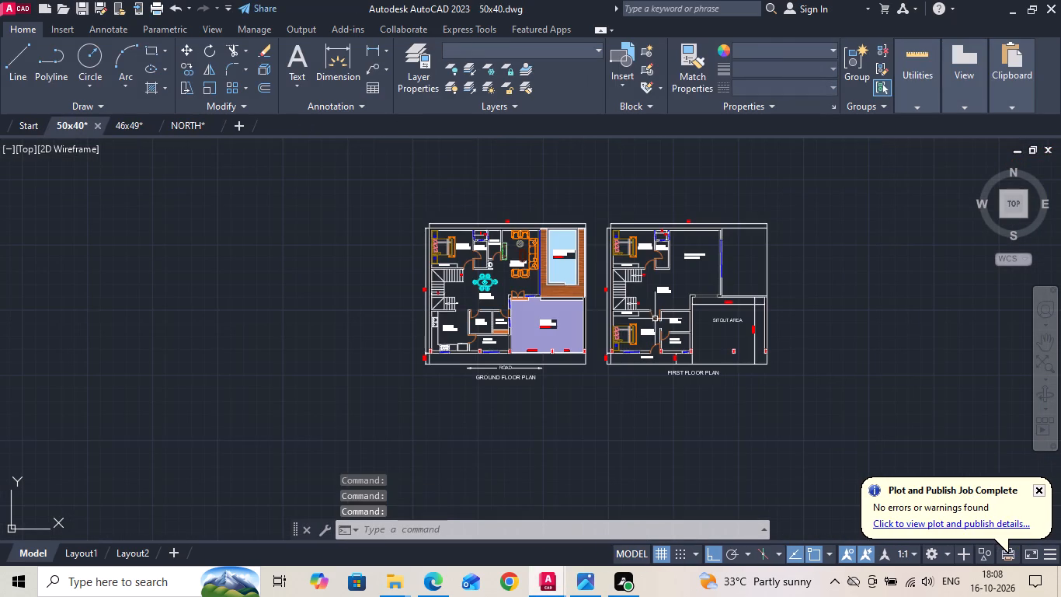
pyautogui.scroll(-1, 668, 321)
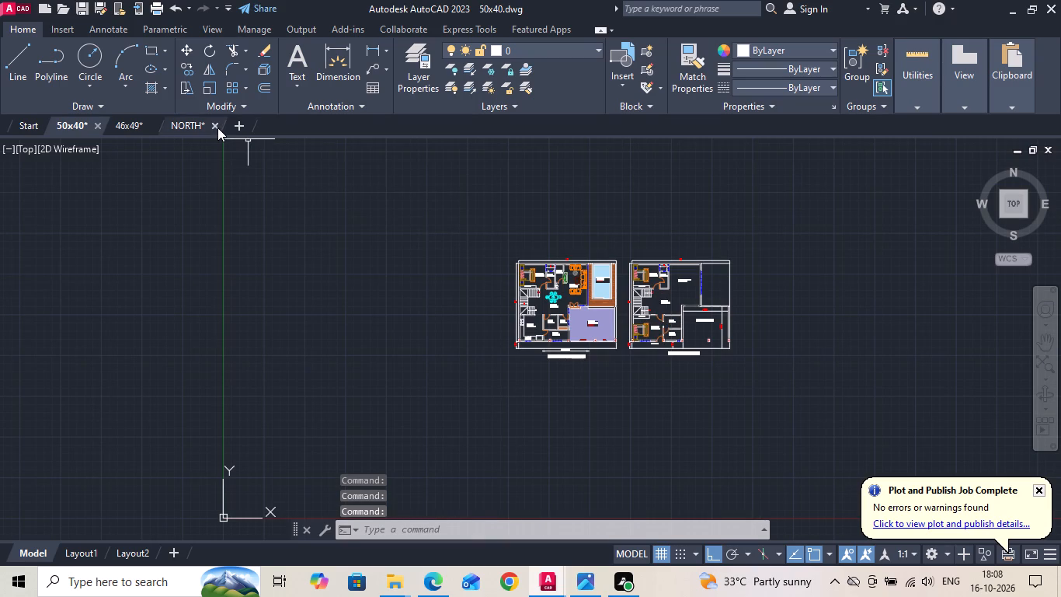
pyautogui.click(217, 127)
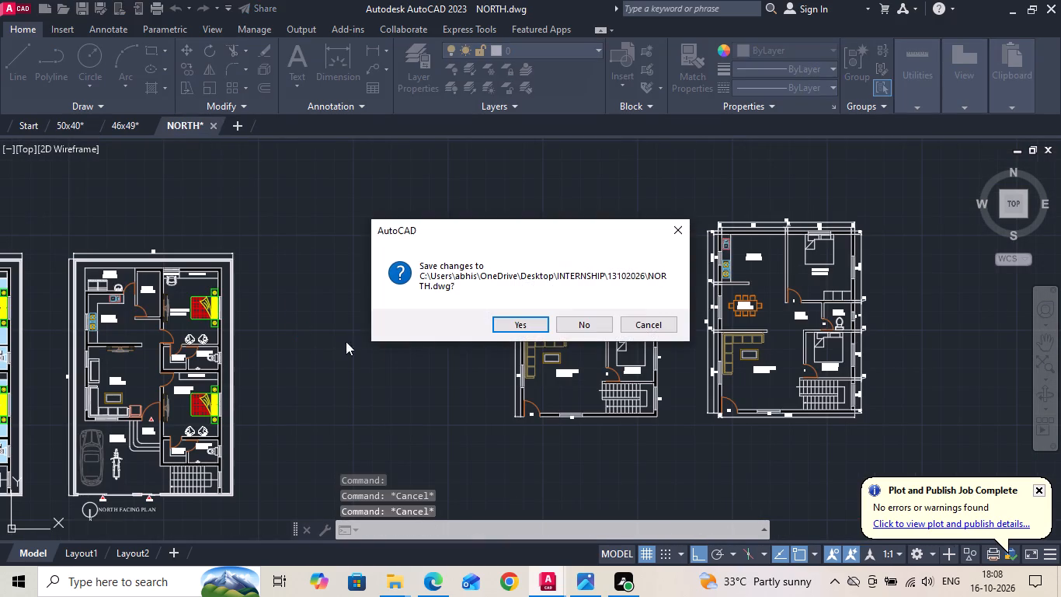
pyautogui.click(500, 321)
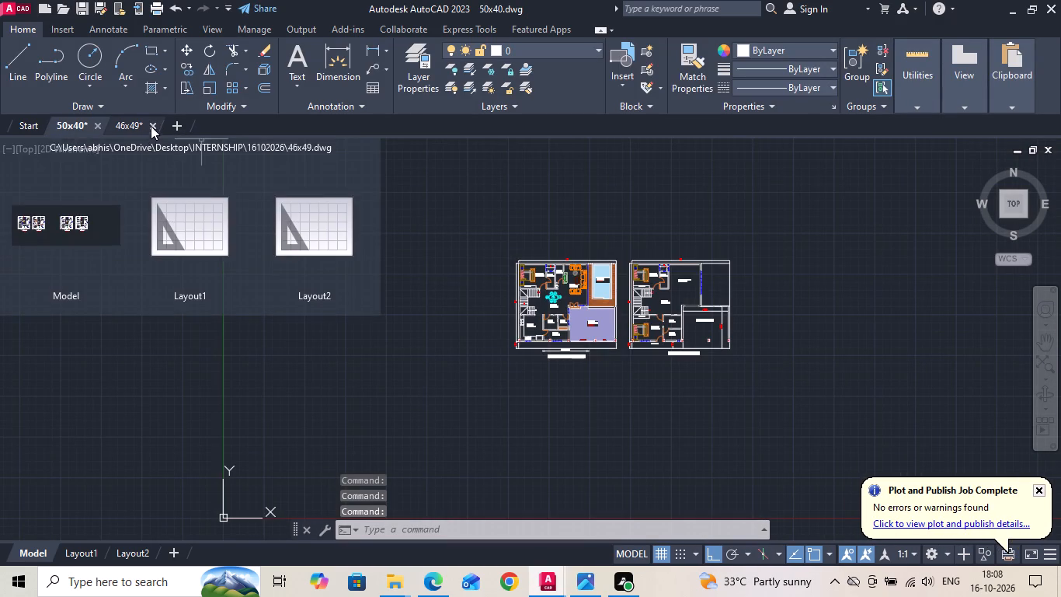
pyautogui.click(151, 124)
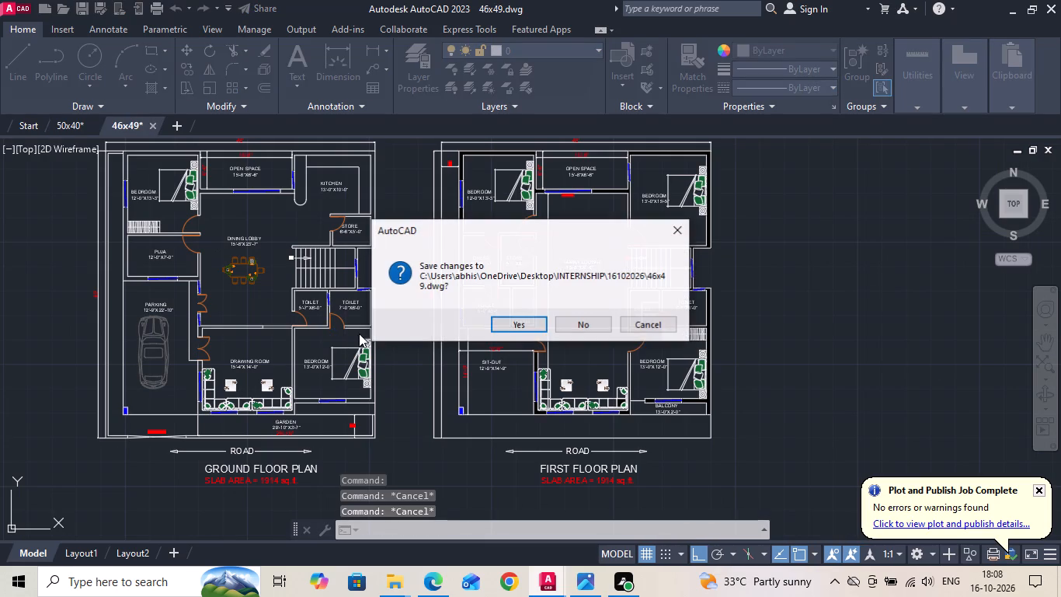
pyautogui.click(499, 319)
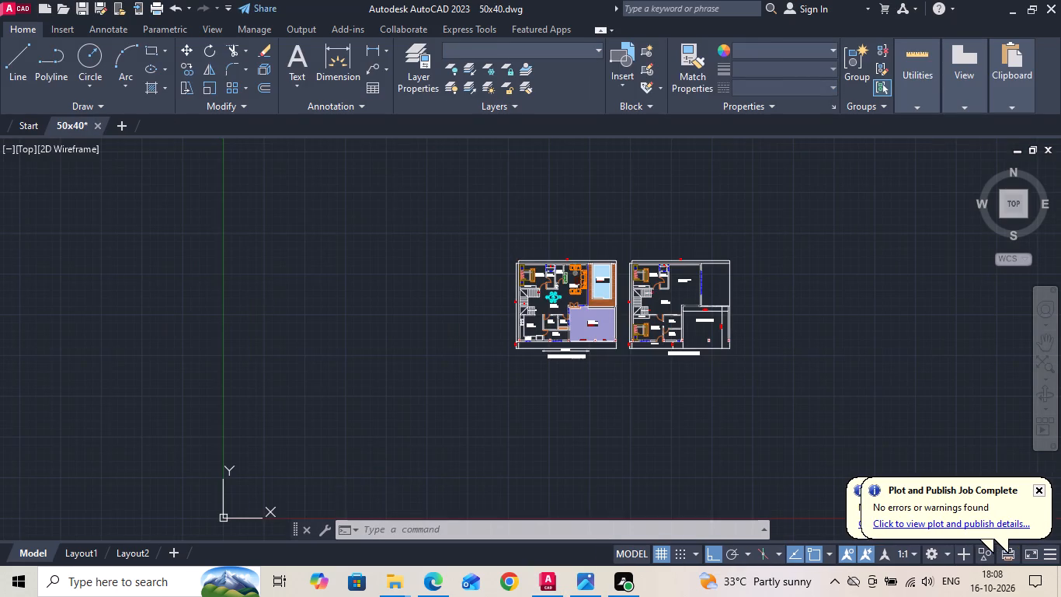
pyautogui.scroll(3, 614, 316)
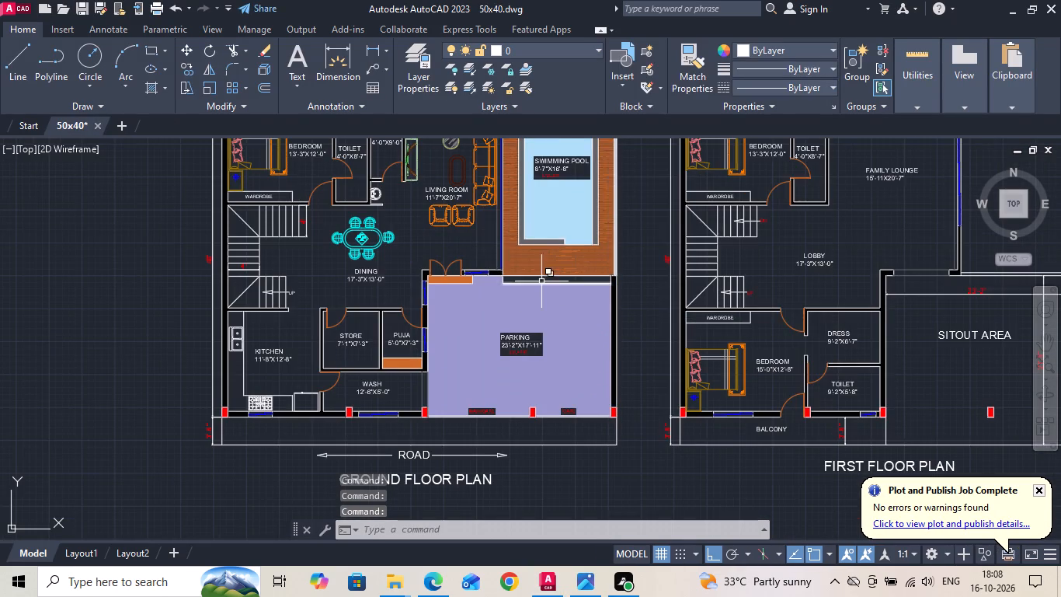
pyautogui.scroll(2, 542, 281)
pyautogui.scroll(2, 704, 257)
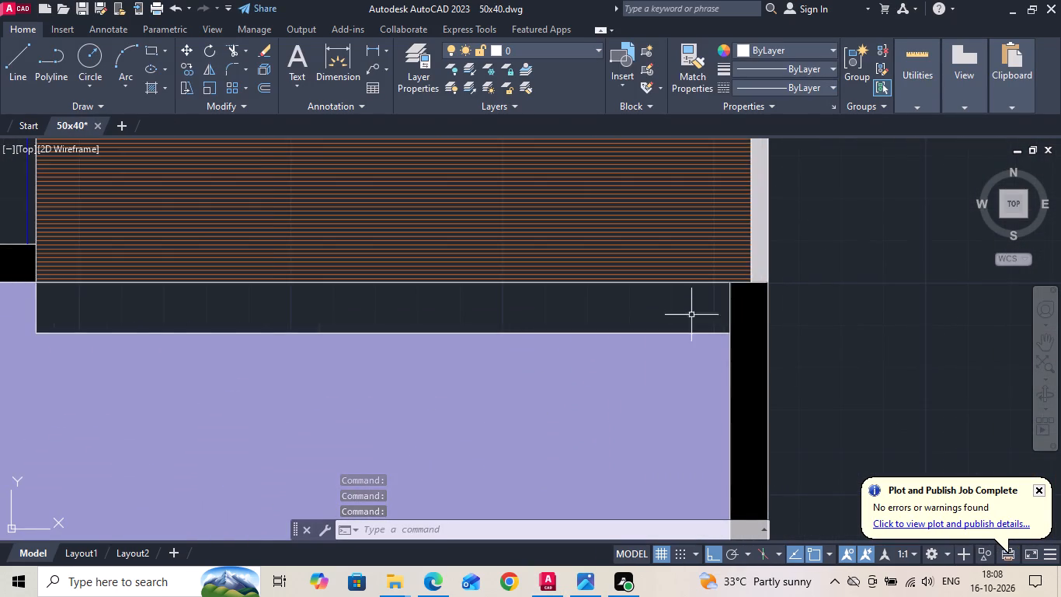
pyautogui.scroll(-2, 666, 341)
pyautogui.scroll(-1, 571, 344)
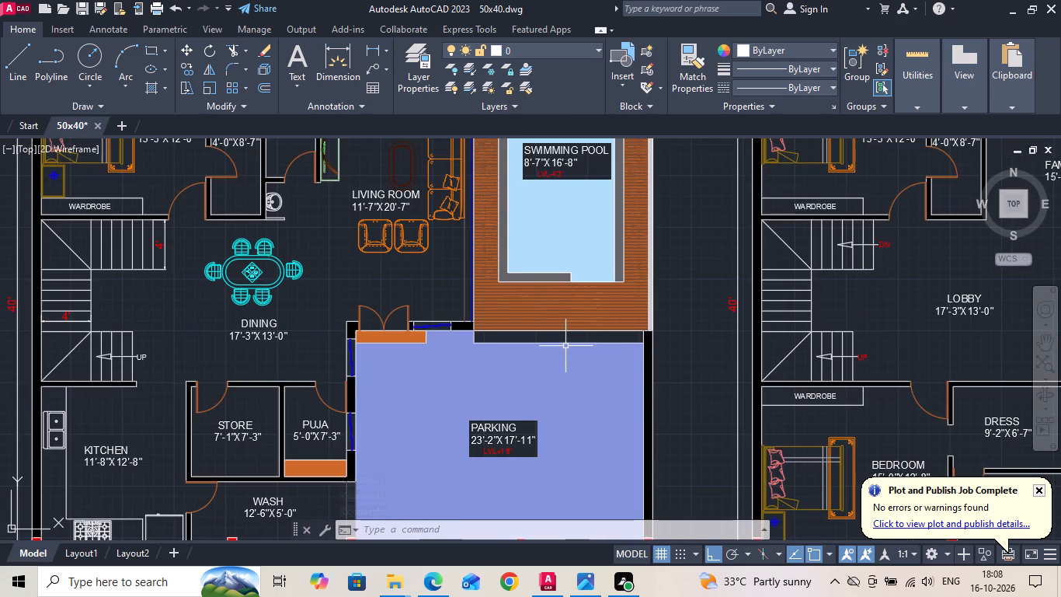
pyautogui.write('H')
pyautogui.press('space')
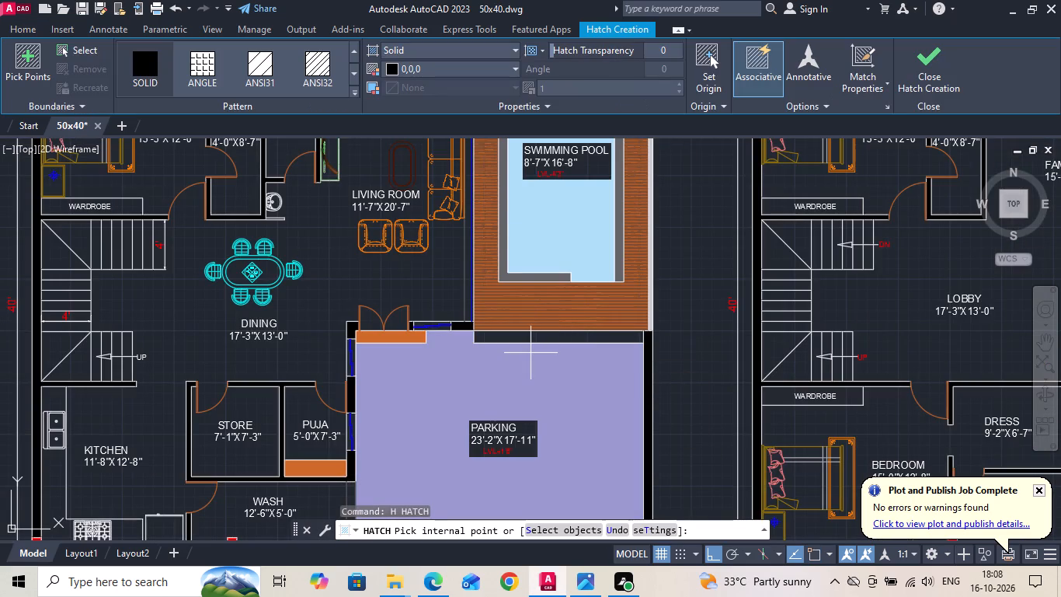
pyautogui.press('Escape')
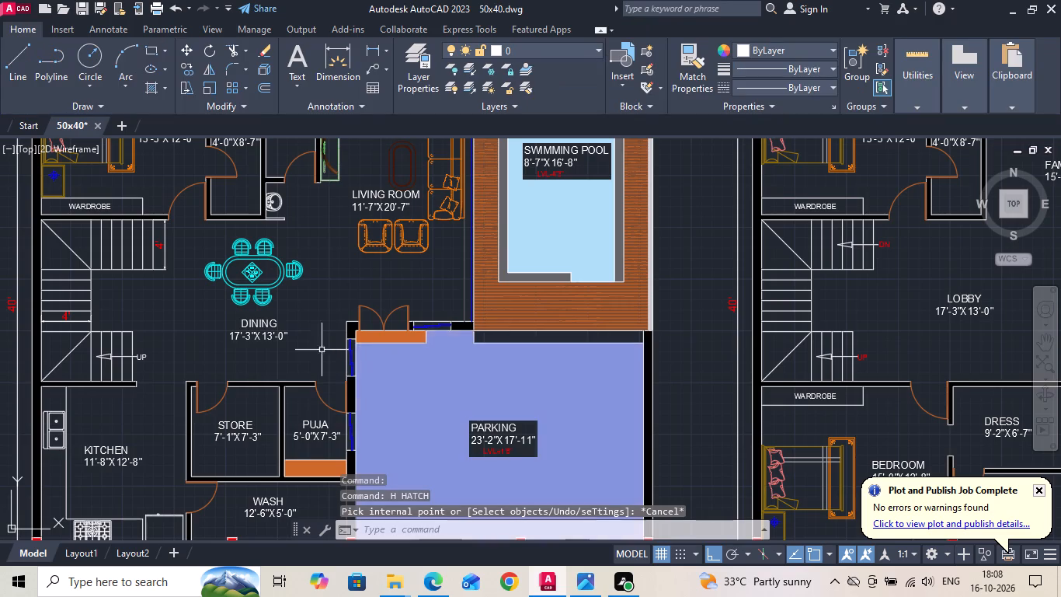
# Save the 50x40 drawing.
pyautogui.scroll(3, 72, 285)
pyautogui.scroll(-3, 73, 281)
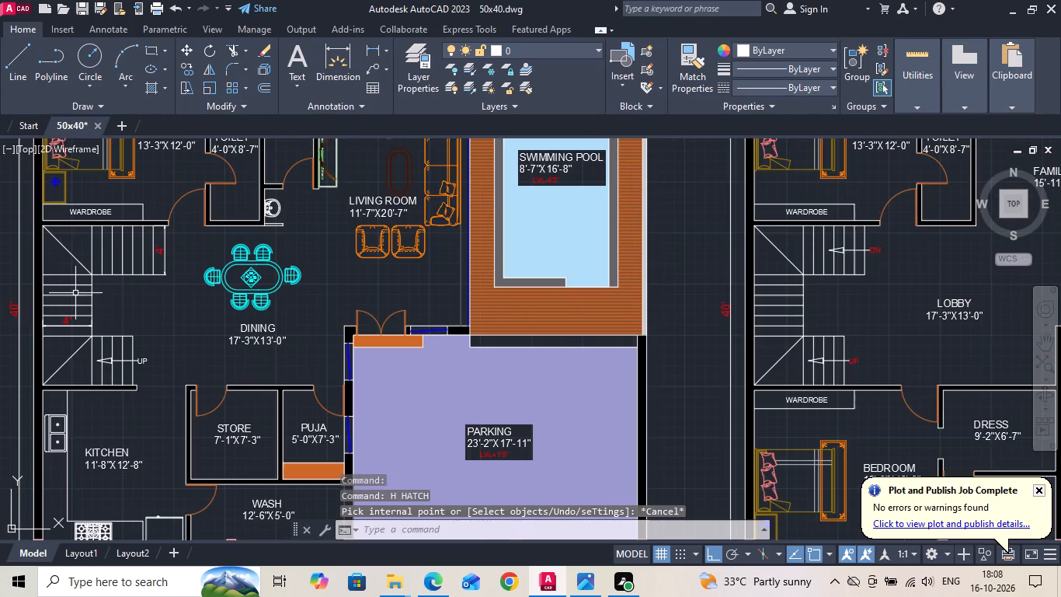
pyautogui.scroll(-2, 80, 302)
pyautogui.scroll(2, 468, 299)
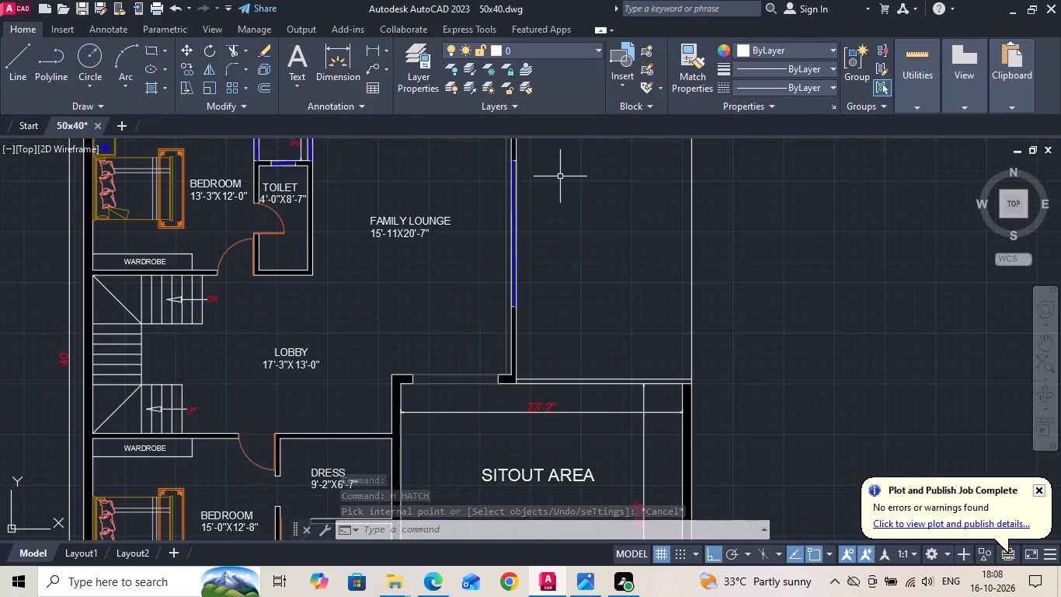
pyautogui.scroll(-1, 577, 250)
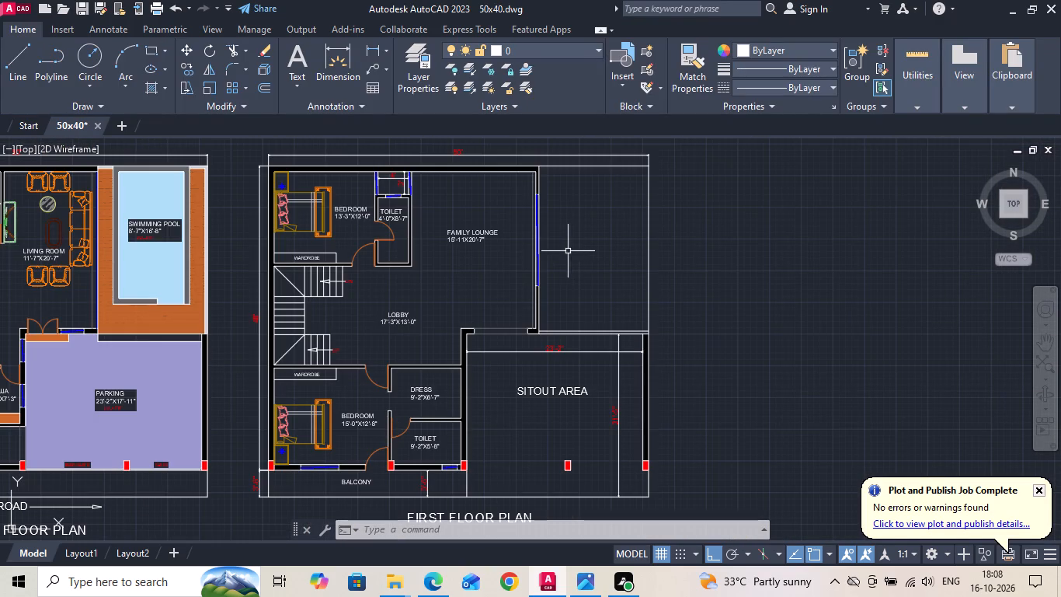
pyautogui.moveTo(429, 356); pyautogui.dragTo(470, 279, button='middle')
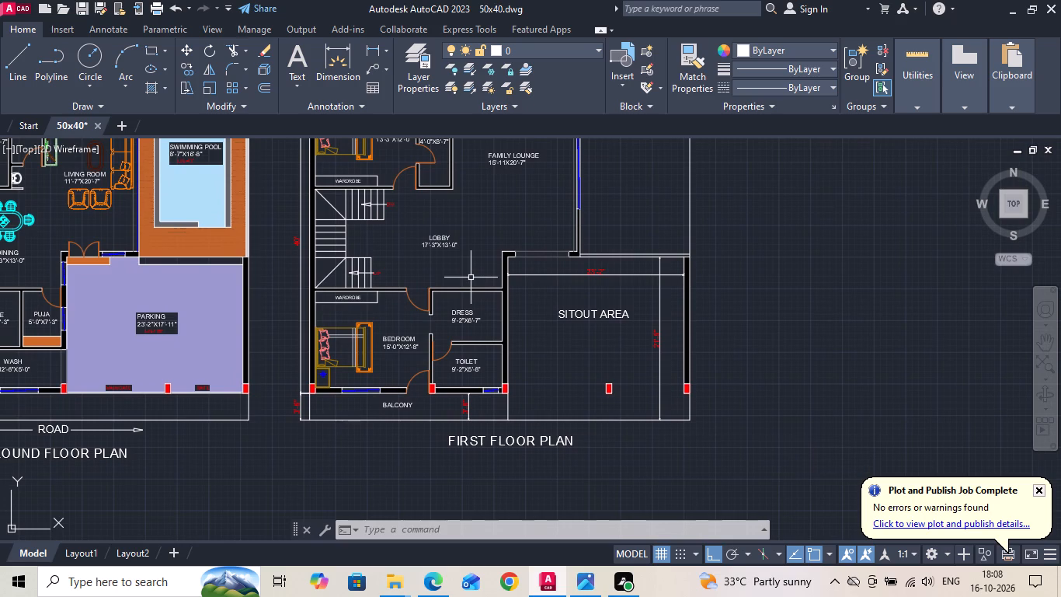
pyautogui.hotkey('ctrl', 's')
pyautogui.hotkey('ctrl', 's')
pyautogui.hotkey('ctrl', 's')
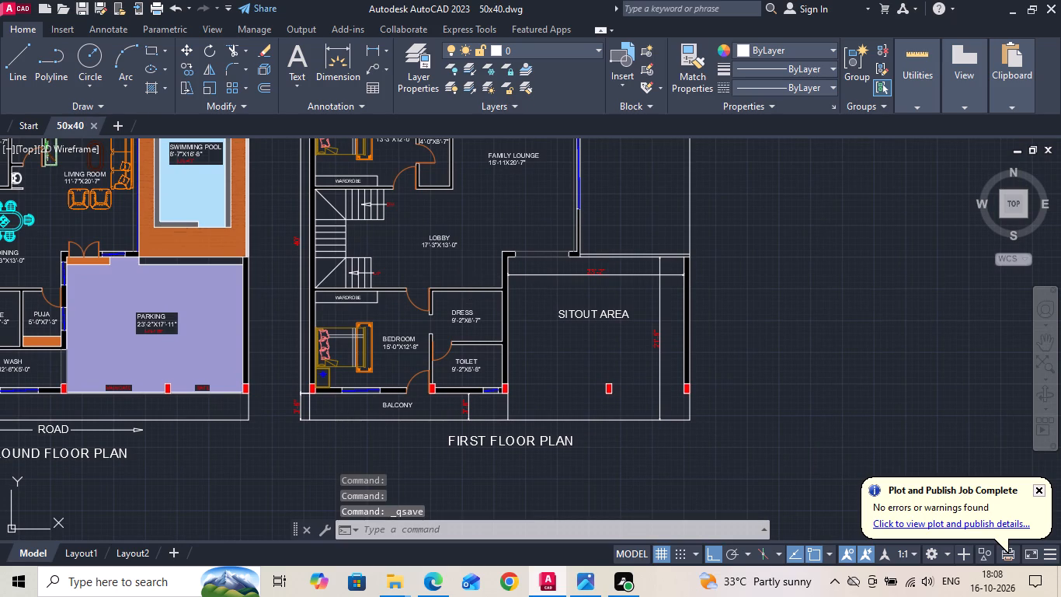
pyautogui.hotkey('ctrl', 's')
pyautogui.hotkey('ctrl', 's')
pyautogui.hotkey('ctrl', 's')
pyautogui.hotkey('ctrl', 's')
pyautogui.hotkey('ctrl', 's')
pyautogui.hotkey('ctrl', 's')
# Measure the ground floor kitchen's clear width from the store wall to the outer wall with a temporary linear dimension.
pyautogui.scroll(-1, 687, 104)
pyautogui.scroll(-1, 485, 465)
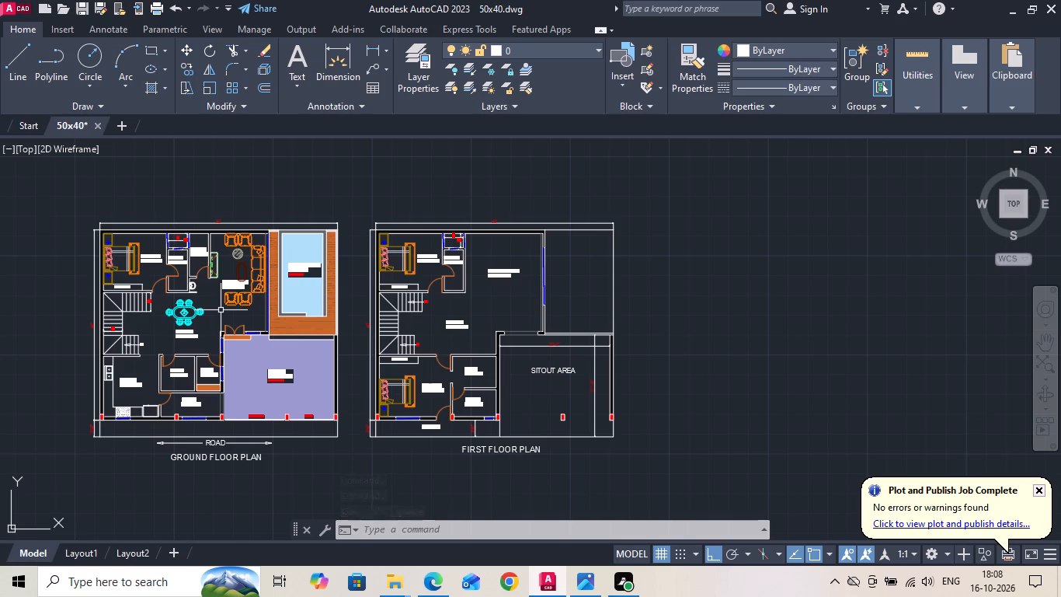
pyautogui.moveTo(301, 282); pyautogui.dragTo(509, 243, button='middle')
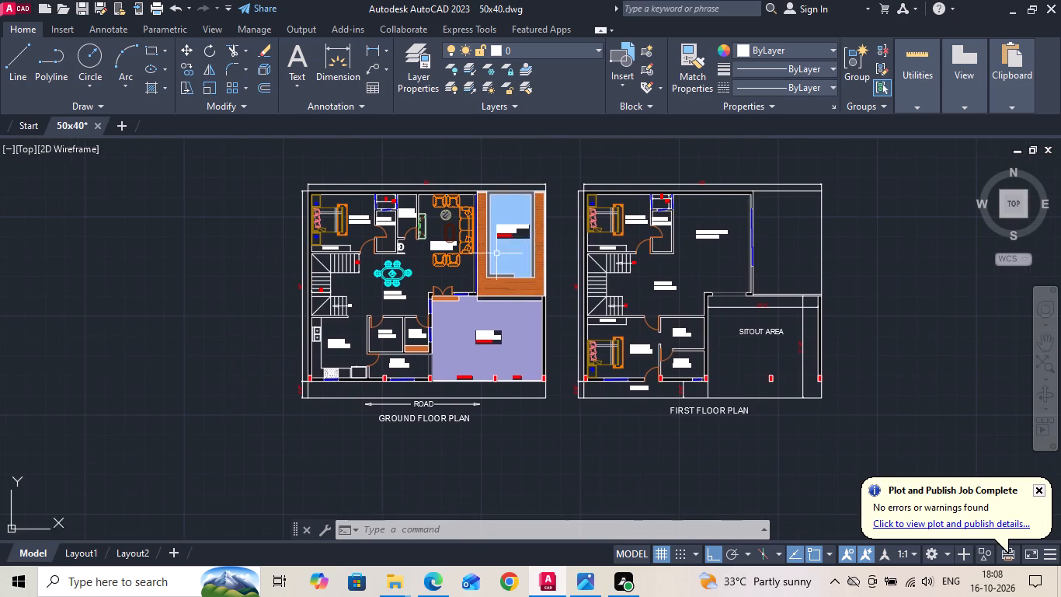
pyautogui.scroll(1, 448, 270)
pyautogui.scroll(3, 216, 403)
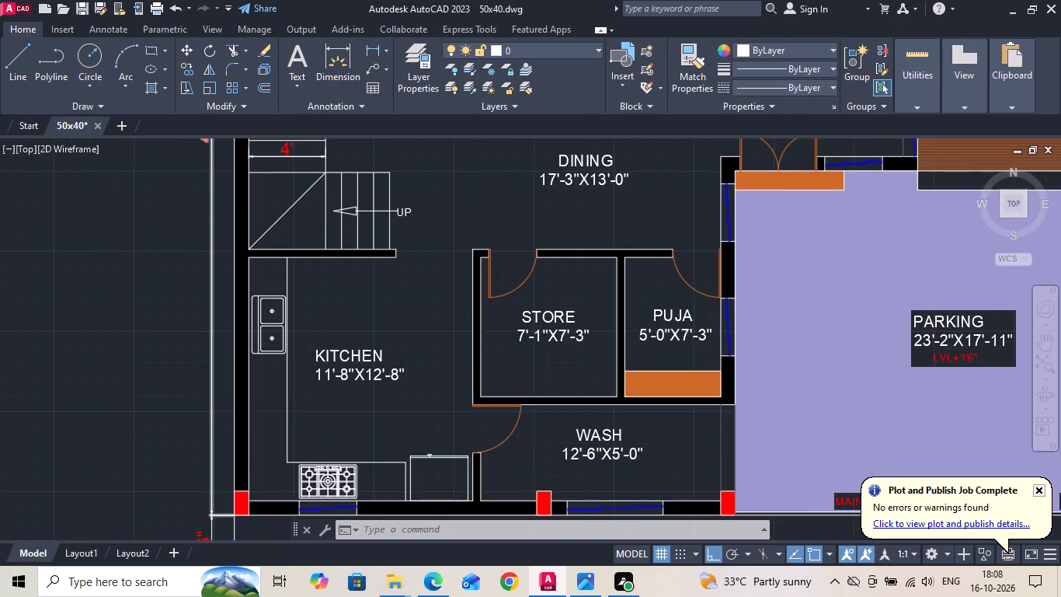
pyautogui.click(370, 56)
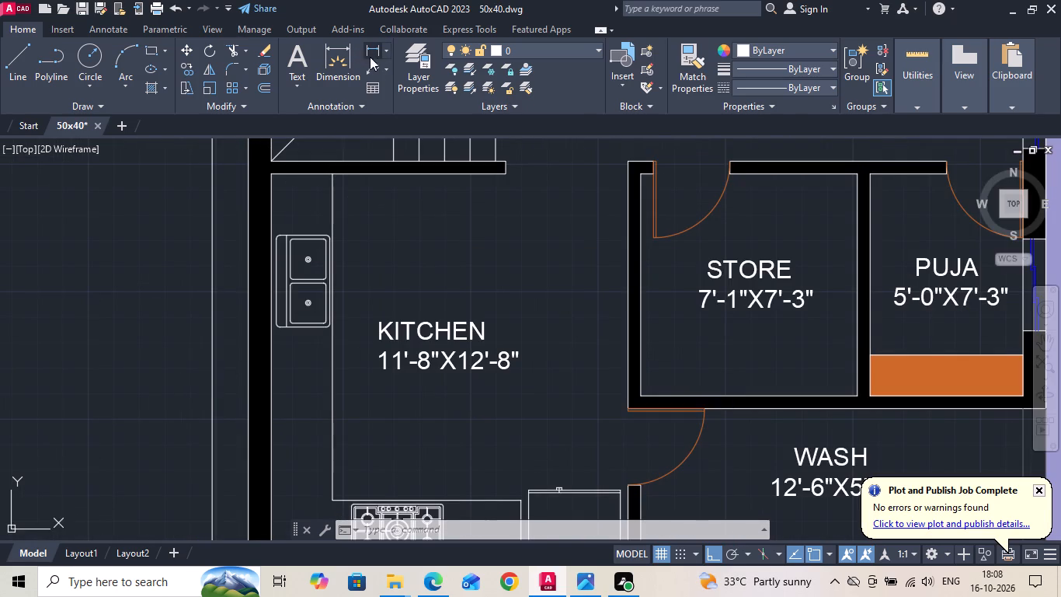
pyautogui.click(624, 293)
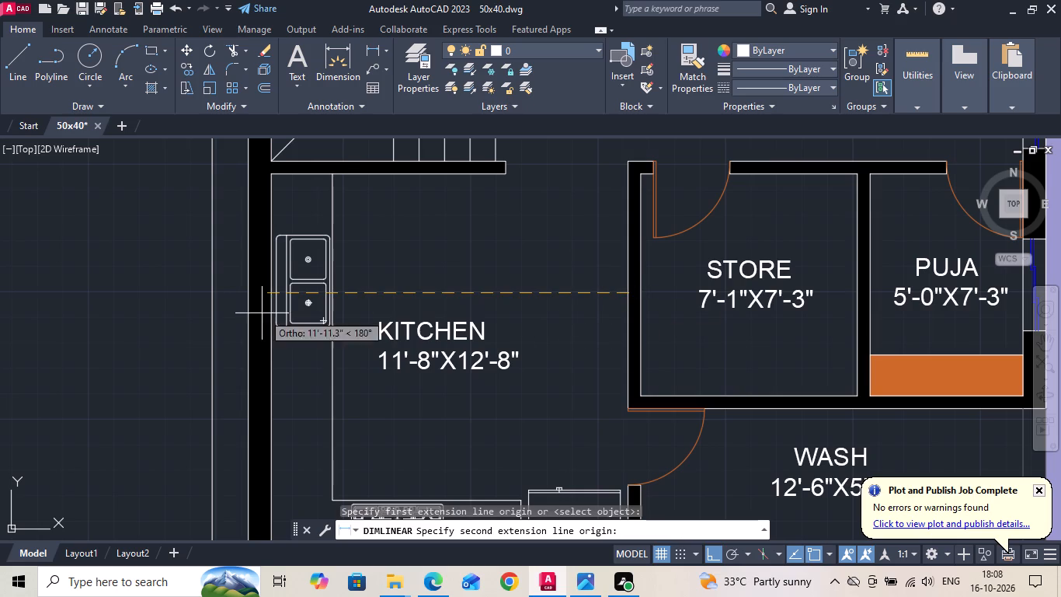
pyautogui.click(270, 295)
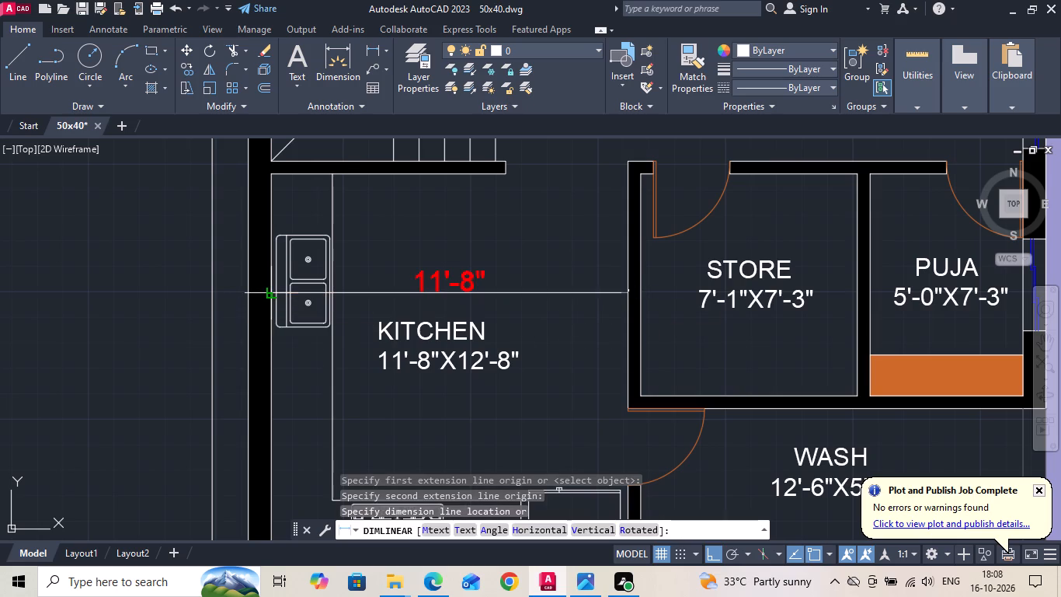
pyautogui.press('Escape')
# Add a vertical linear dimension from the ground floor lower stair flight's corner to the wardrobe wall, placed just outside the upper flight's 4' dimension.
pyautogui.scroll(-2, 271, 333)
pyautogui.scroll(1, 373, 211)
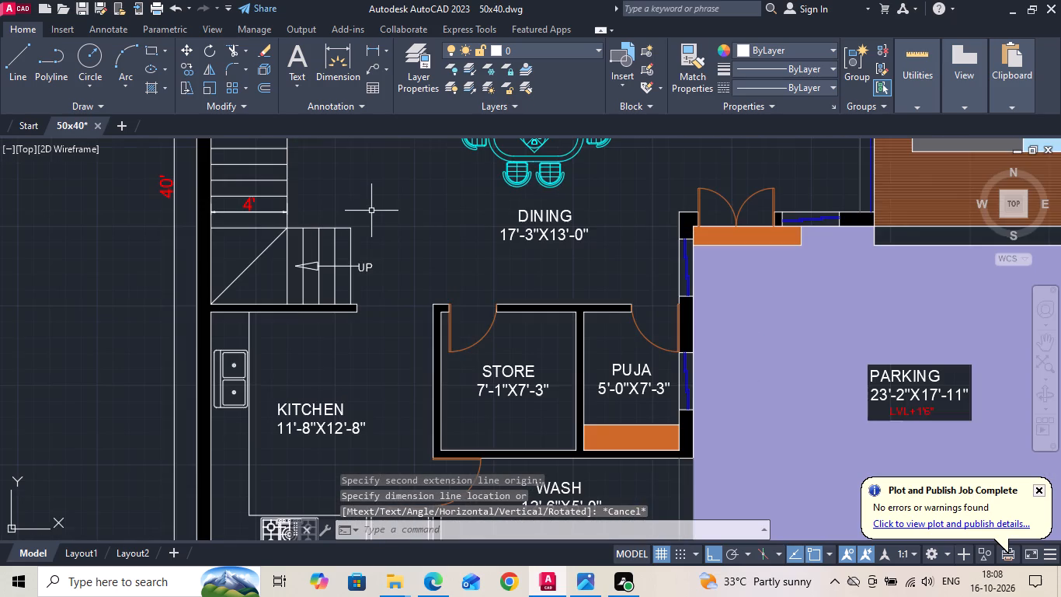
pyautogui.scroll(-1, 467, 357)
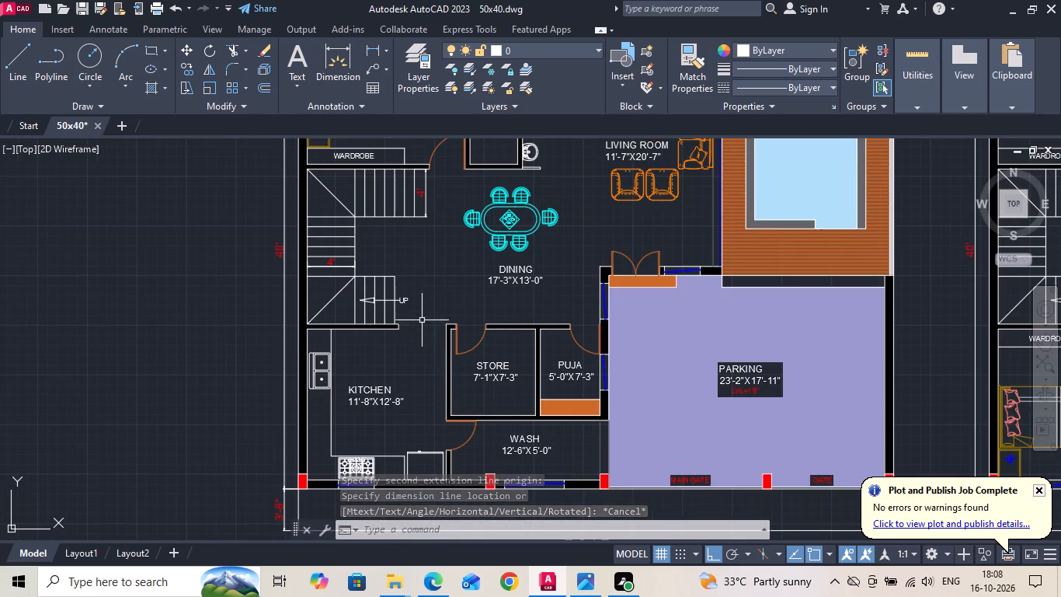
pyautogui.press('space')
pyautogui.click(397, 278)
pyautogui.scroll(1, 399, 185)
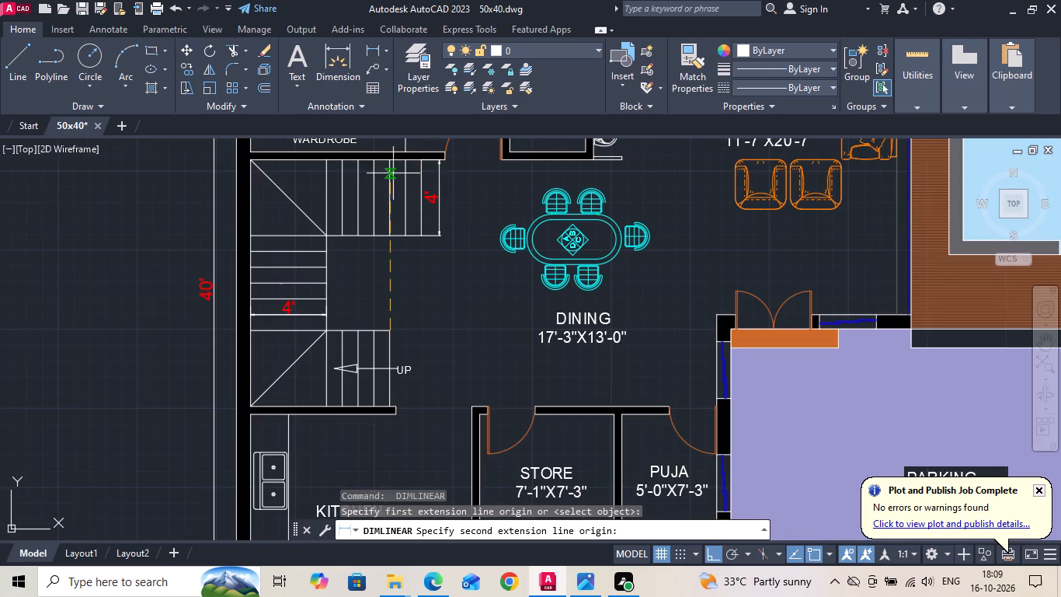
pyautogui.click(391, 161)
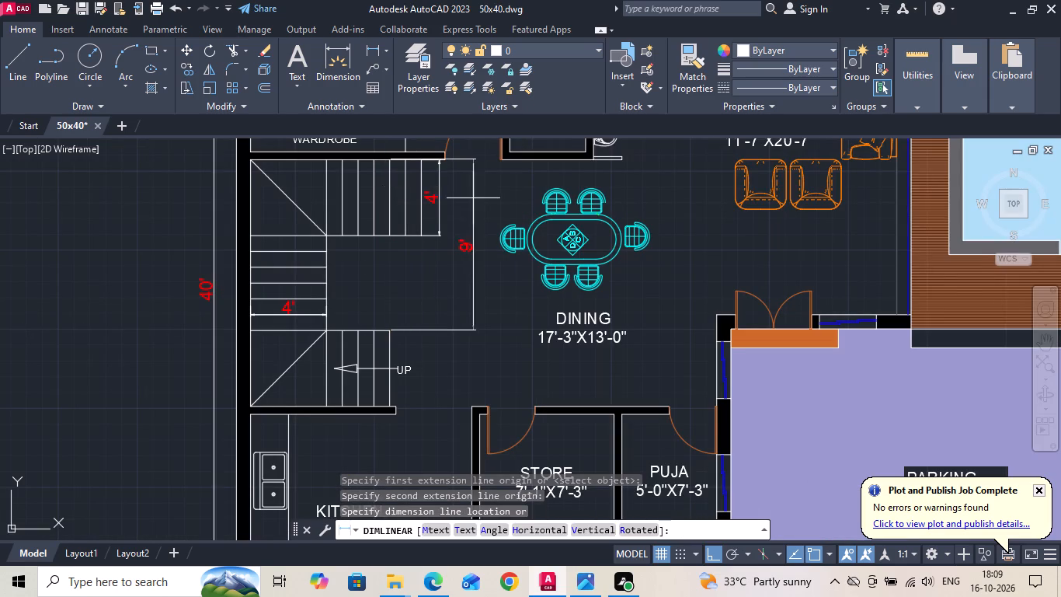
pyautogui.scroll(1, 454, 198)
pyautogui.click(448, 198)
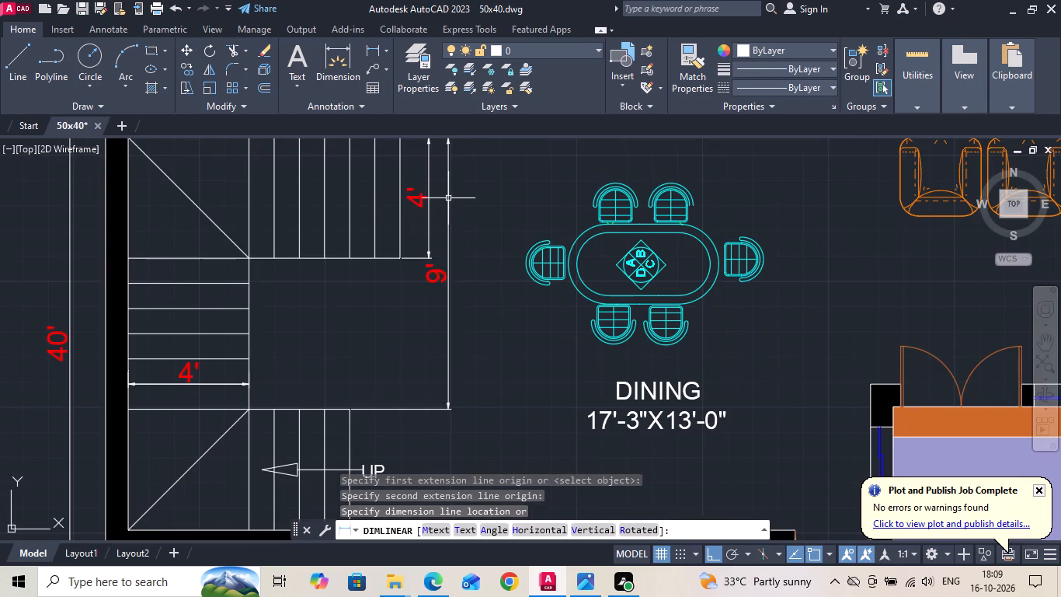
# Add a vertical linear dimension across the ground floor lower stair flight's width, from the kitchen wall, placed just beyond the UP label.
pyautogui.scroll(-1, 397, 196)
pyautogui.scroll(1, 372, 420)
pyautogui.press('Escape')
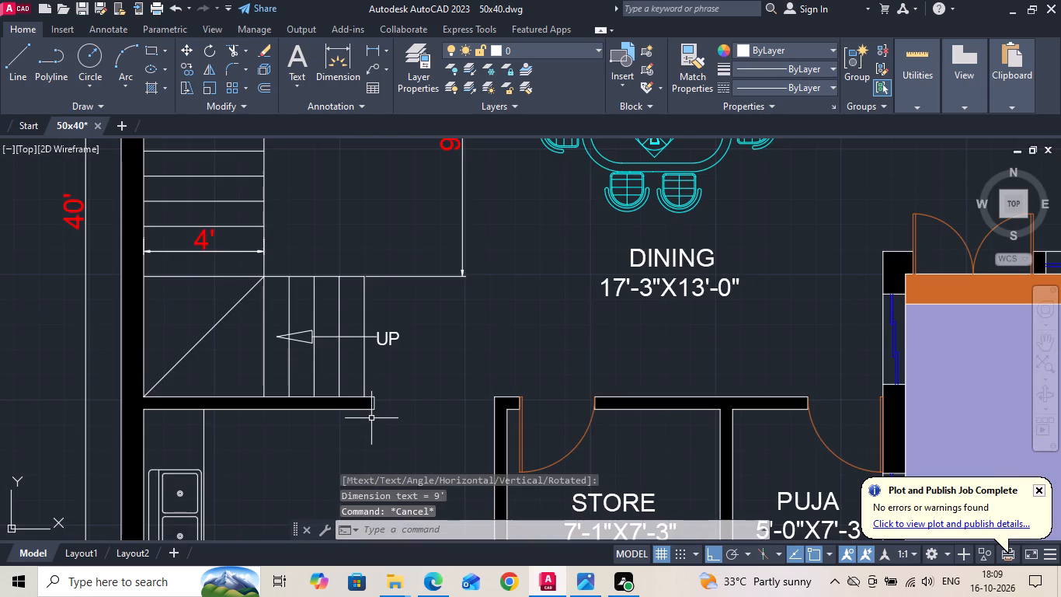
pyautogui.press('space')
pyautogui.click(374, 393)
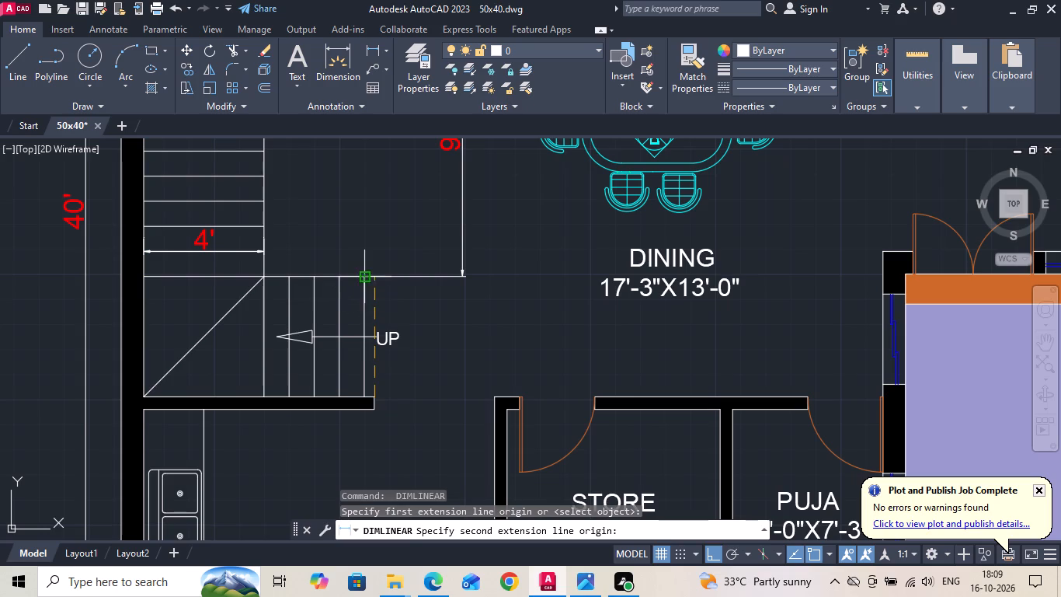
pyautogui.click(360, 277)
pyautogui.click(428, 316)
pyautogui.scroll(-1, 342, 297)
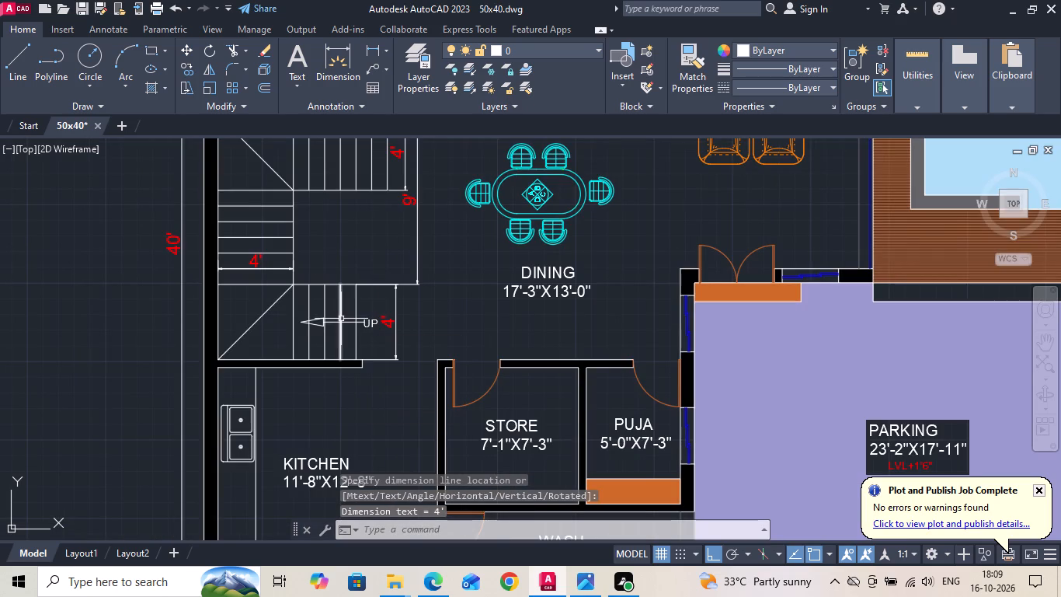
pyautogui.press('Escape')
# Save the 50x40 drawing.
pyautogui.hotkey('ctrl', 's')
# Add horizontal linear dimensions across the two deck strips flanking the swimming pool, one on the living room side and one on the outer side.
pyautogui.scroll(-1, 344, 361)
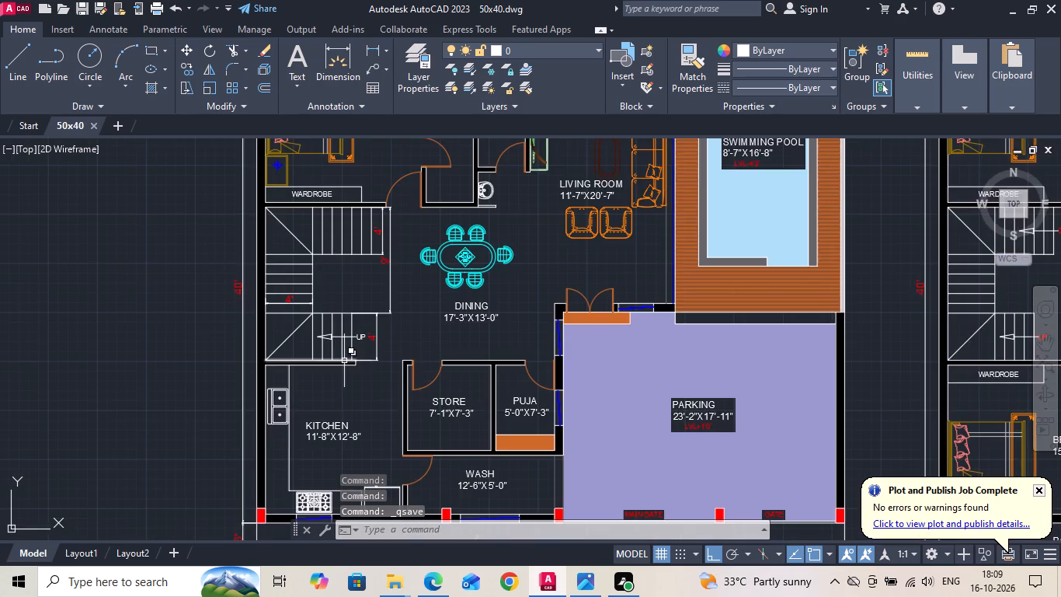
pyautogui.scroll(-1, 344, 361)
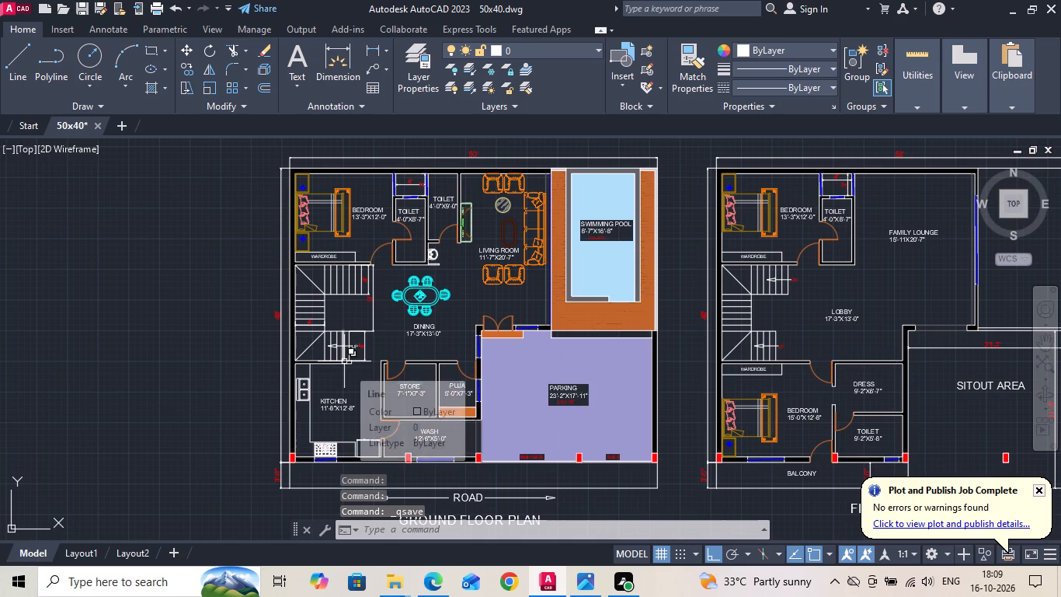
pyautogui.scroll(2, 576, 208)
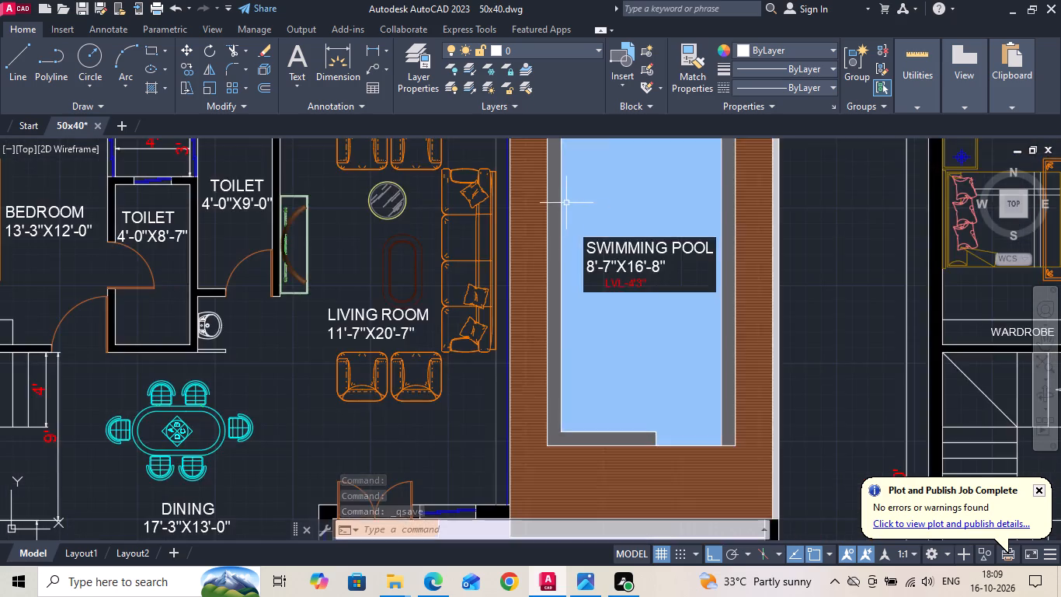
pyautogui.scroll(2, 564, 203)
pyautogui.press('space')
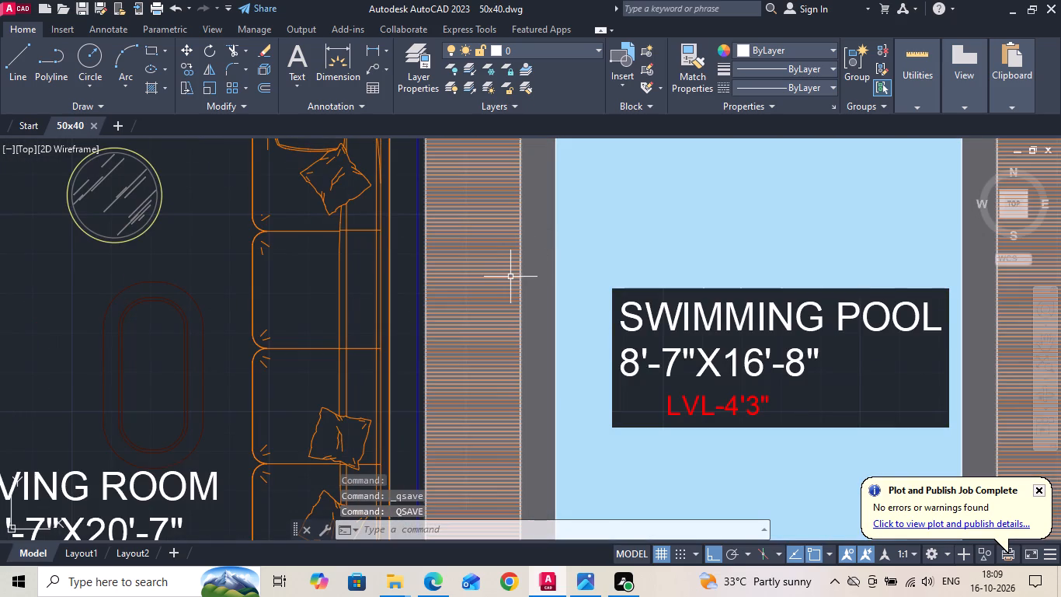
pyautogui.press('d')
pyautogui.write('LI')
pyautogui.press('space')
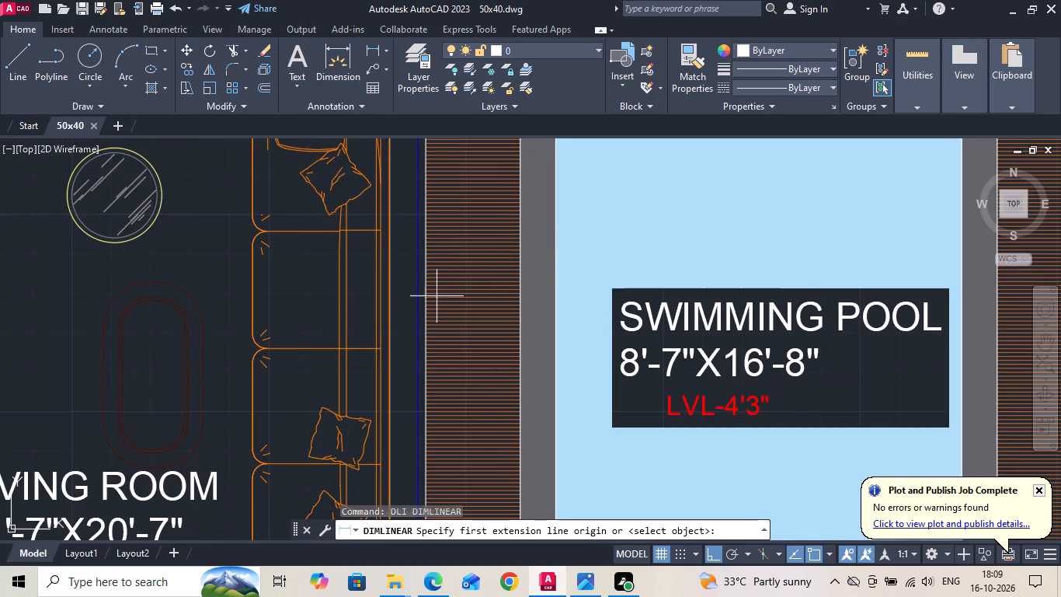
pyautogui.click(423, 288)
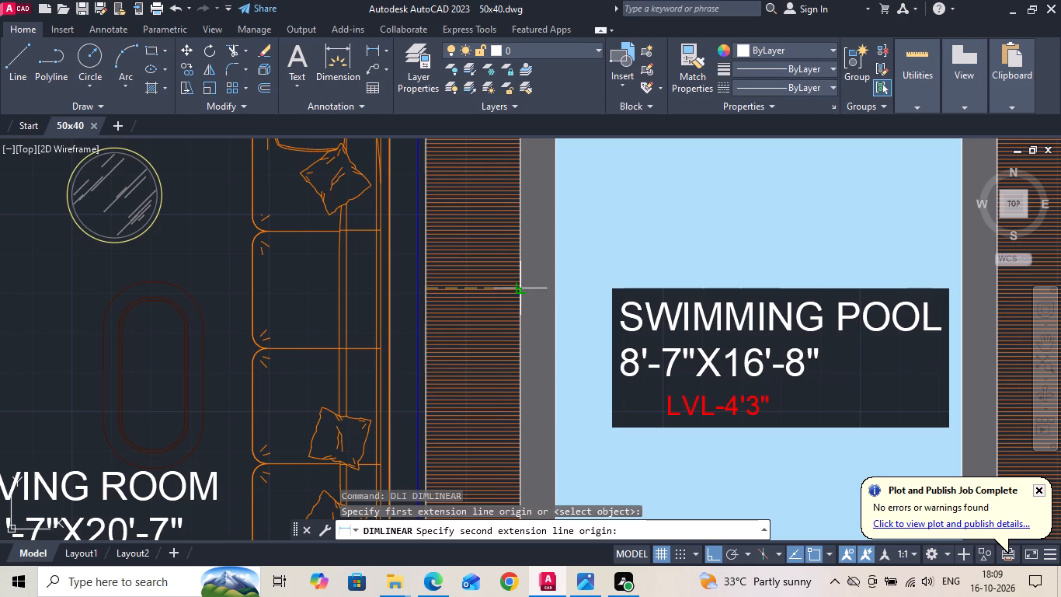
pyautogui.click(520, 286)
pyautogui.doubleClick(520, 286)
pyautogui.scroll(-2, 410, 277)
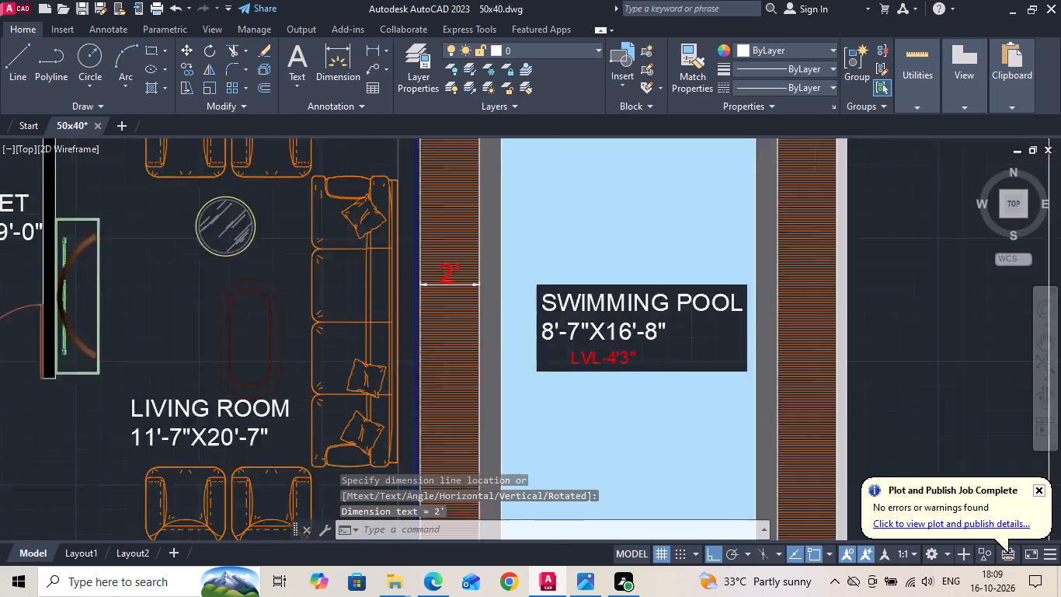
pyautogui.press('space')
pyautogui.scroll(1, 649, 281)
pyautogui.click(634, 293)
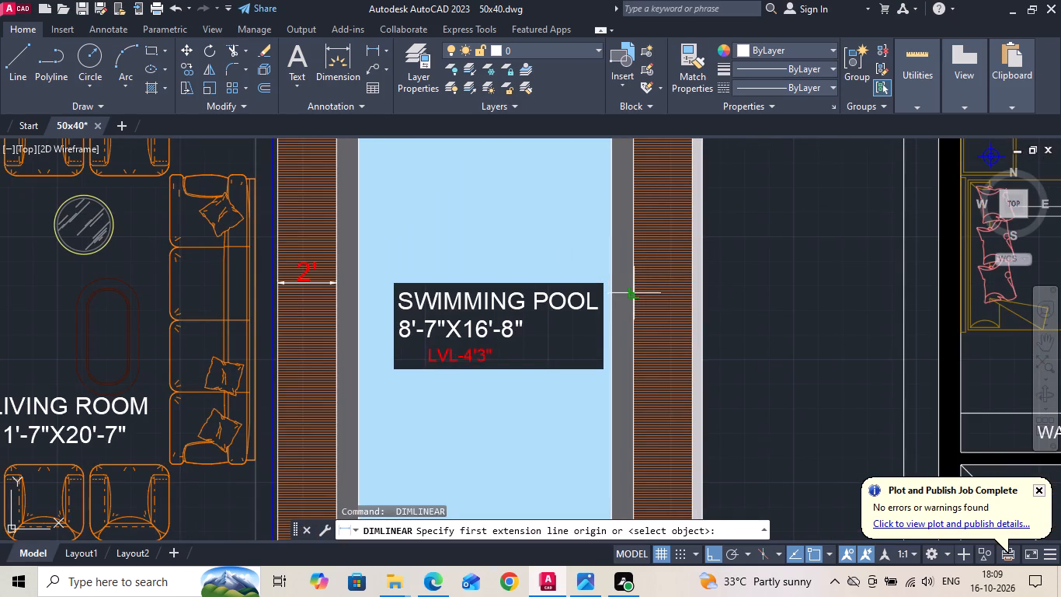
pyautogui.tripleClick(689, 293)
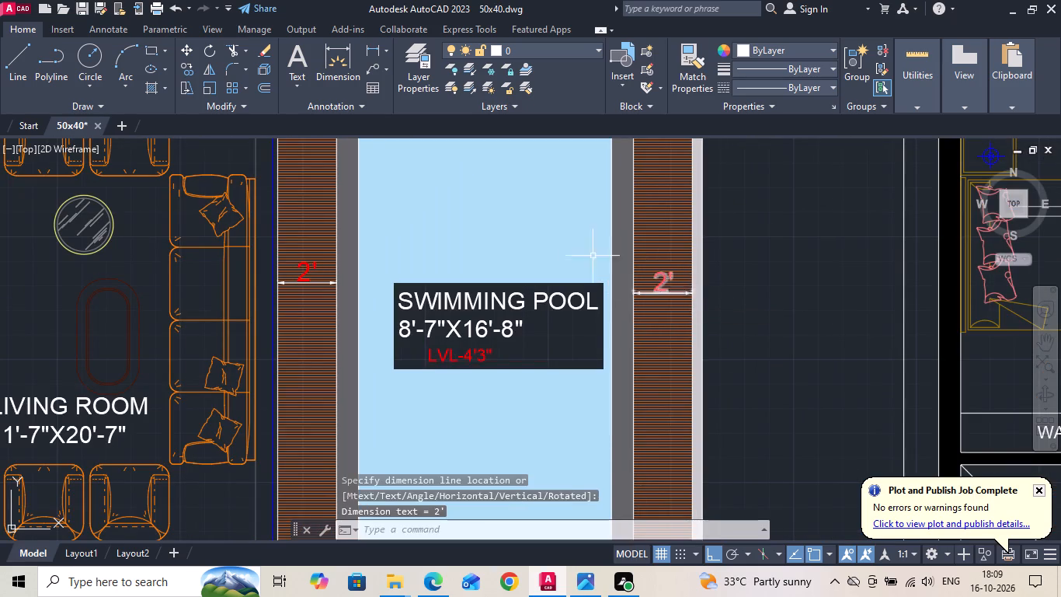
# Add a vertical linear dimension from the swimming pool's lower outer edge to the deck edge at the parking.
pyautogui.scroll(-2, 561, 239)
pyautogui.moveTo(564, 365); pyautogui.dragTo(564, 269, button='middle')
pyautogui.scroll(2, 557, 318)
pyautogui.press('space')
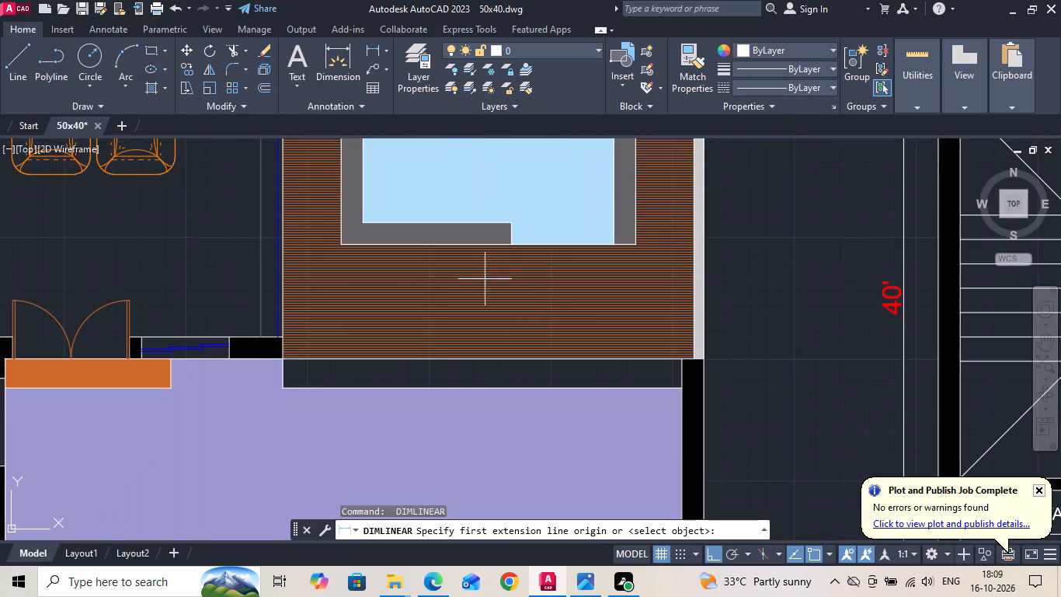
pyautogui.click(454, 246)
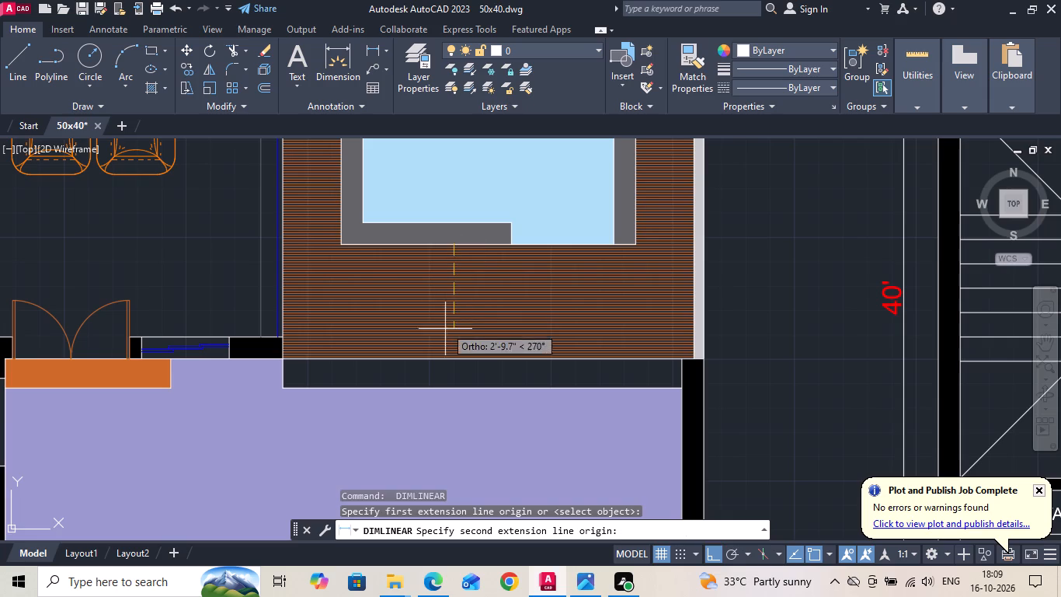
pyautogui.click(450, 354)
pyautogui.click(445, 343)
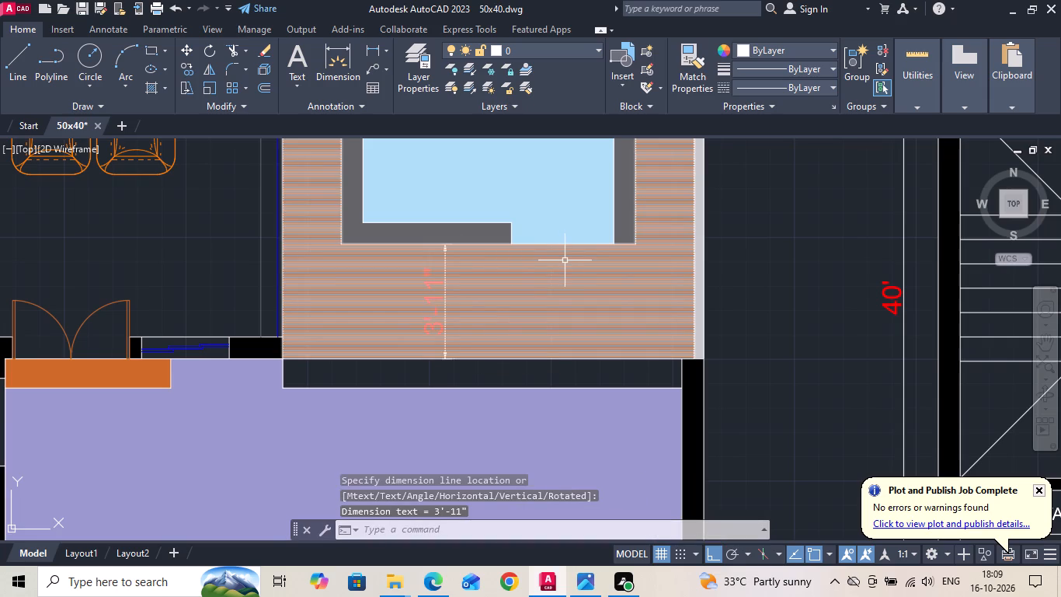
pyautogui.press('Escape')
# Measure the ground floor parking's depth from the pool deck edge to the gate line with a temporary linear dimension.
pyautogui.scroll(3, 418, 251)
pyautogui.scroll(2, 524, 227)
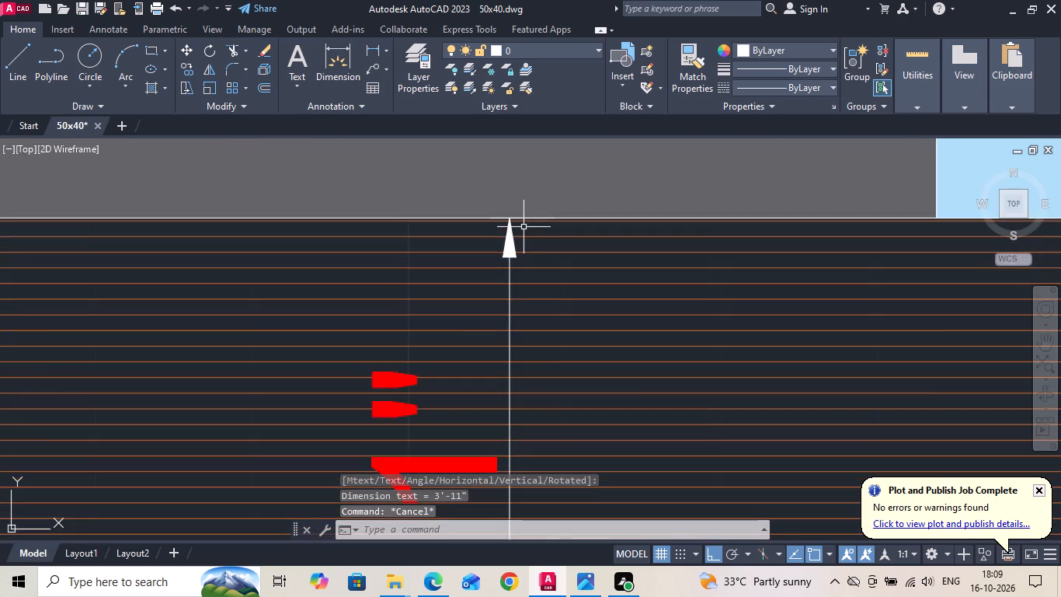
pyautogui.scroll(2, 509, 223)
pyautogui.scroll(-8, 487, 231)
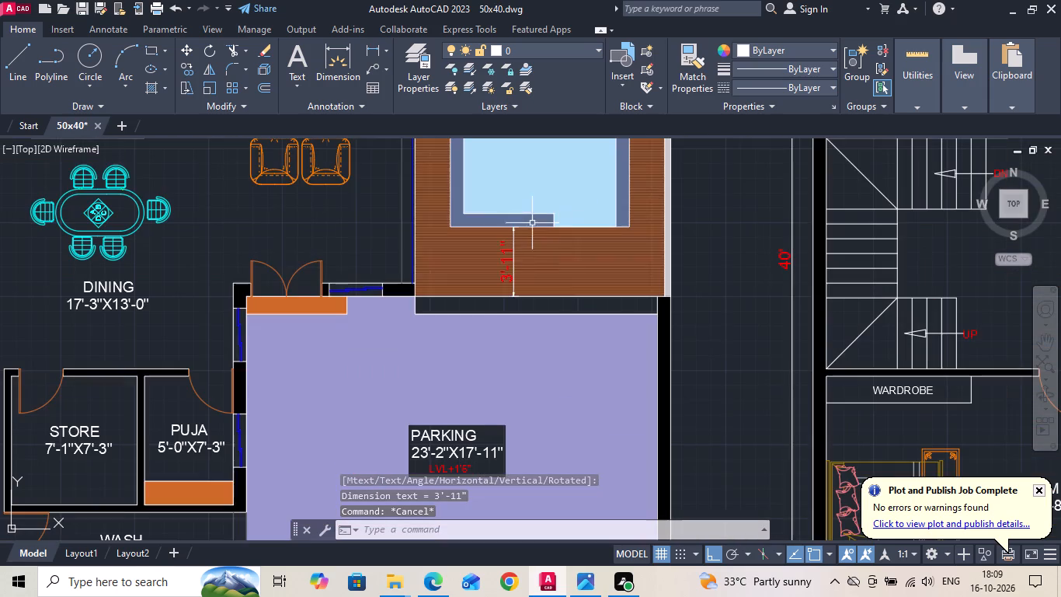
pyautogui.moveTo(490, 320); pyautogui.dragTo(497, 246, button='middle')
pyautogui.press('space')
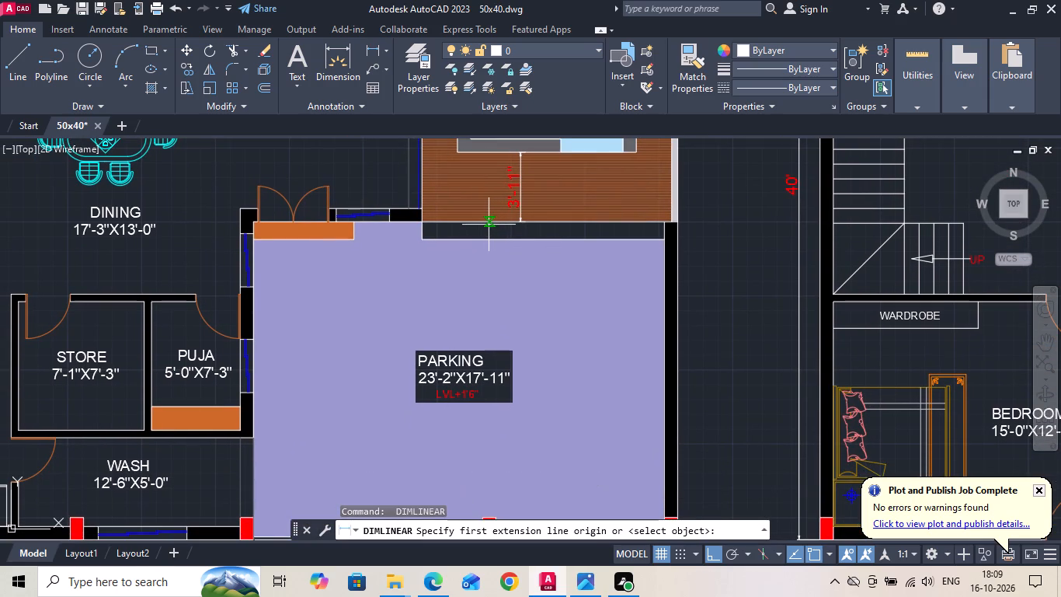
pyautogui.click(488, 225)
pyautogui.moveTo(488, 327); pyautogui.dragTo(486, 240, button='middle')
pyautogui.scroll(1, 459, 466)
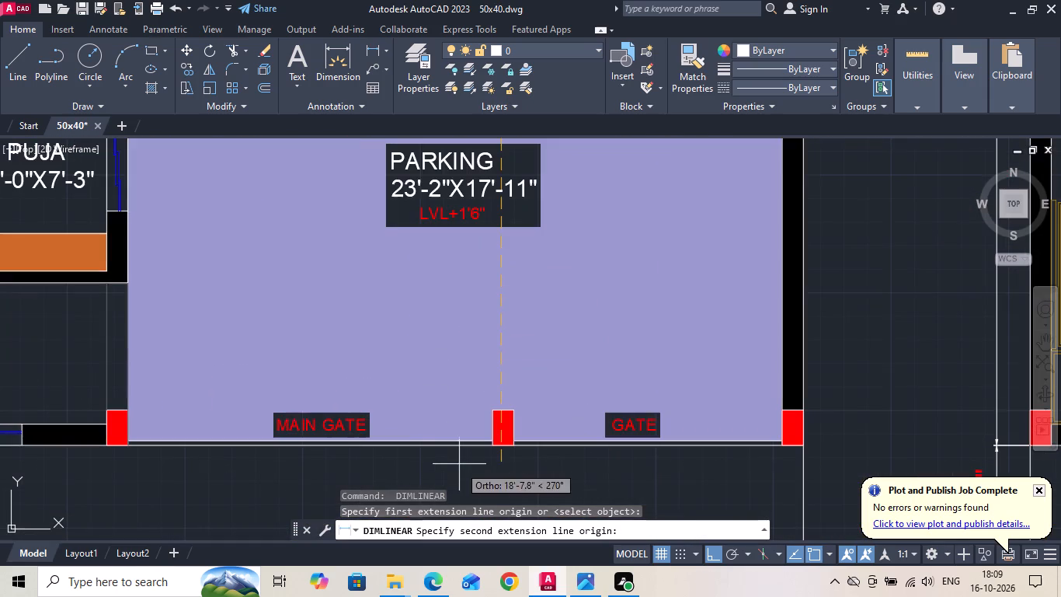
pyautogui.click(464, 449)
pyautogui.scroll(-2, 454, 449)
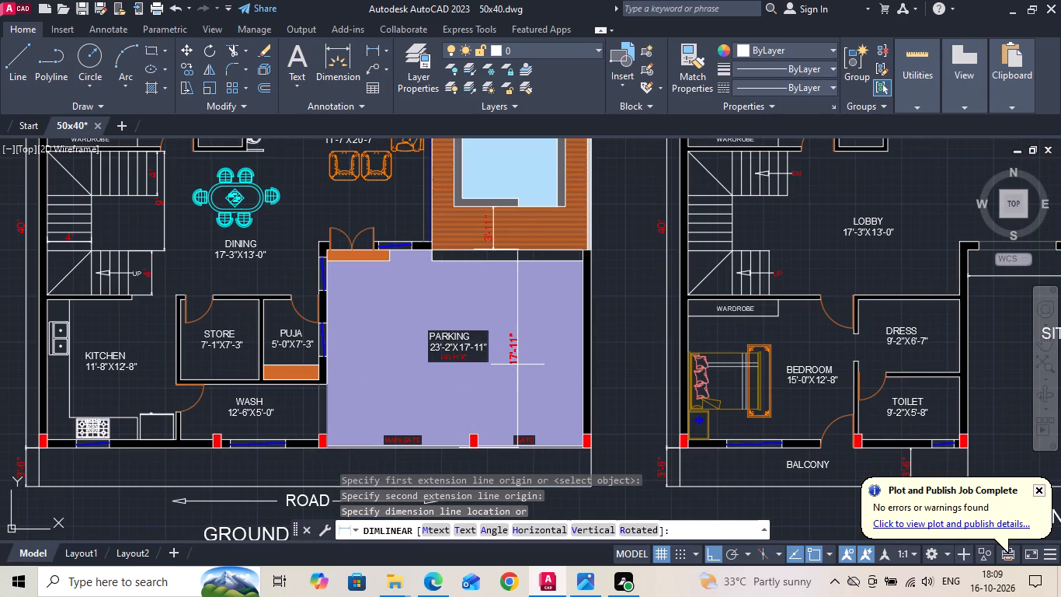
pyautogui.scroll(3, 504, 259)
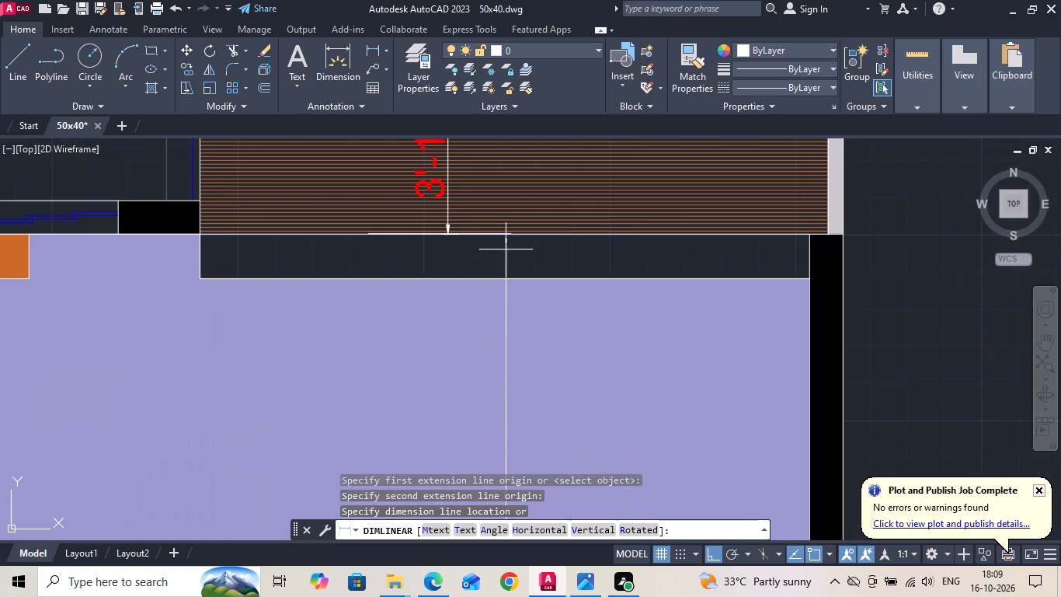
pyautogui.press('Escape')
# Measure the thickness of the swimming pool's lower wall with a temporary linear dimension.
pyautogui.scroll(-1, 471, 319)
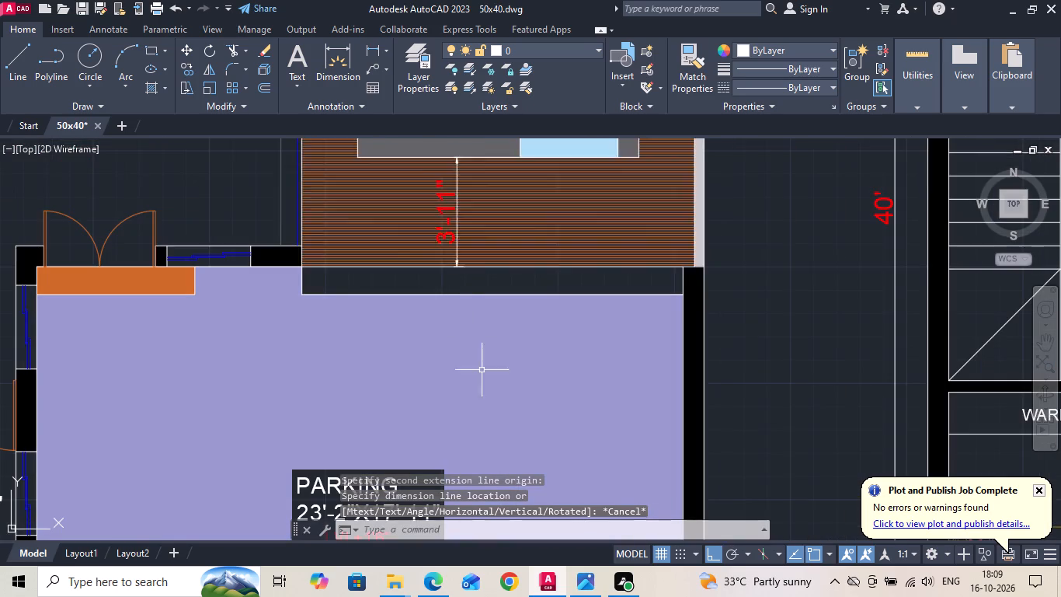
pyautogui.scroll(-2, 486, 386)
pyautogui.moveTo(509, 295); pyautogui.dragTo(530, 424, button='middle')
pyautogui.scroll(2, 520, 233)
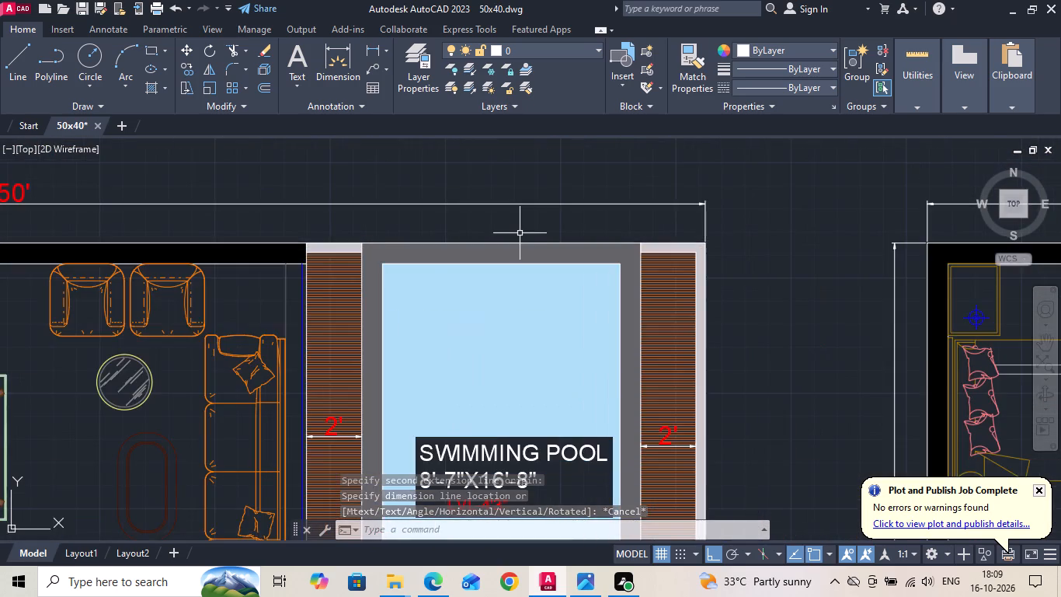
pyautogui.scroll(-3, 518, 232)
pyautogui.scroll(4, 500, 404)
pyautogui.press('space')
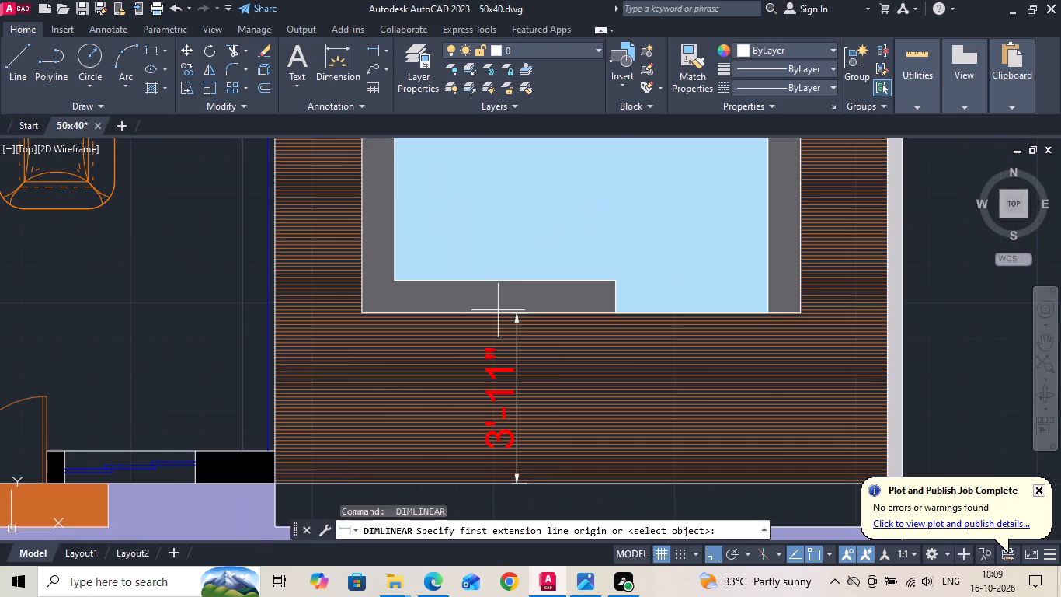
pyautogui.click(496, 285)
pyautogui.click(495, 312)
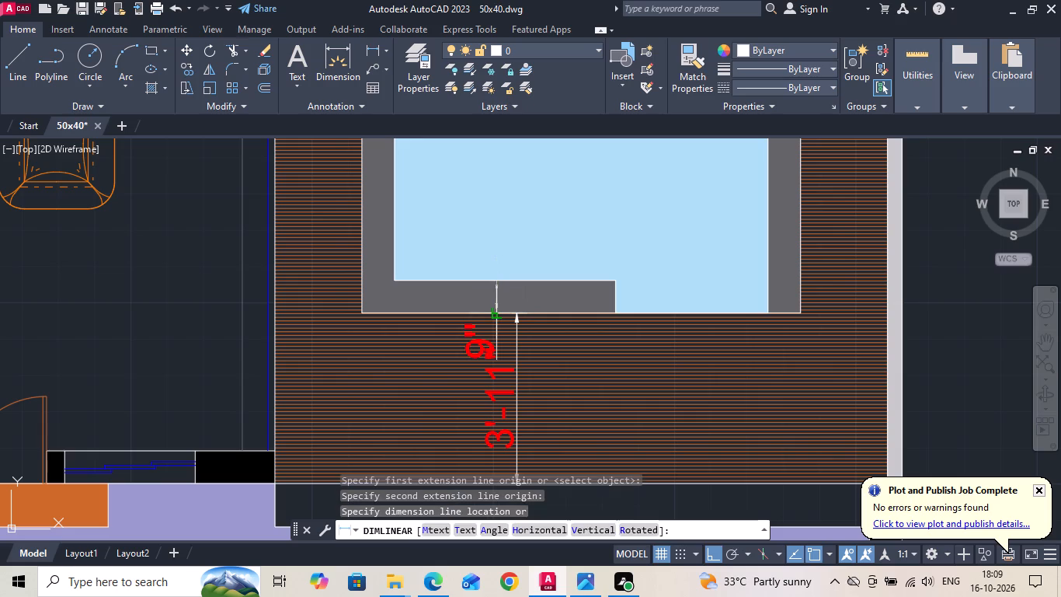
pyautogui.press('Escape')
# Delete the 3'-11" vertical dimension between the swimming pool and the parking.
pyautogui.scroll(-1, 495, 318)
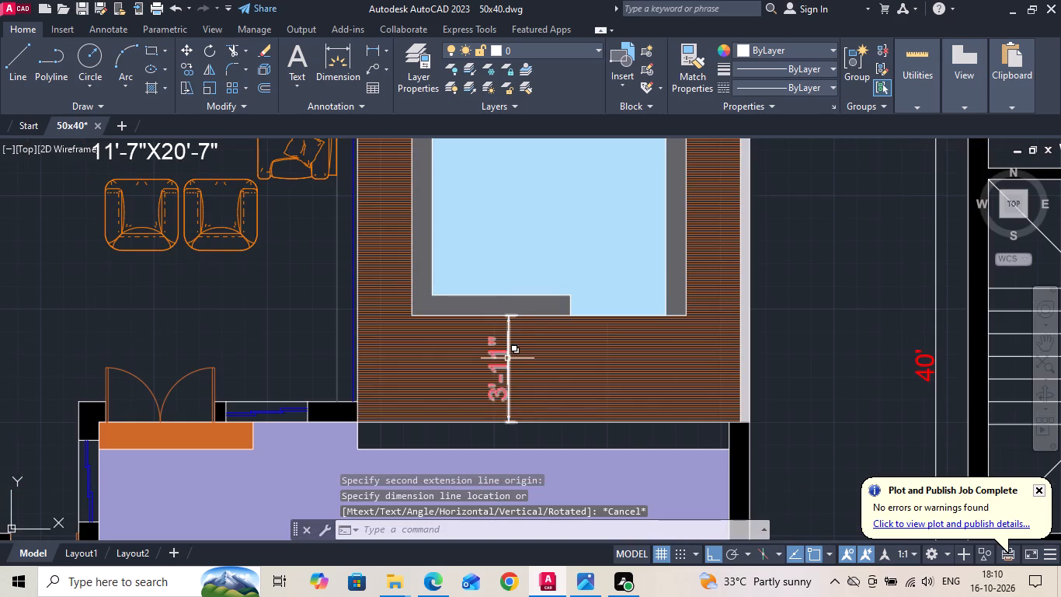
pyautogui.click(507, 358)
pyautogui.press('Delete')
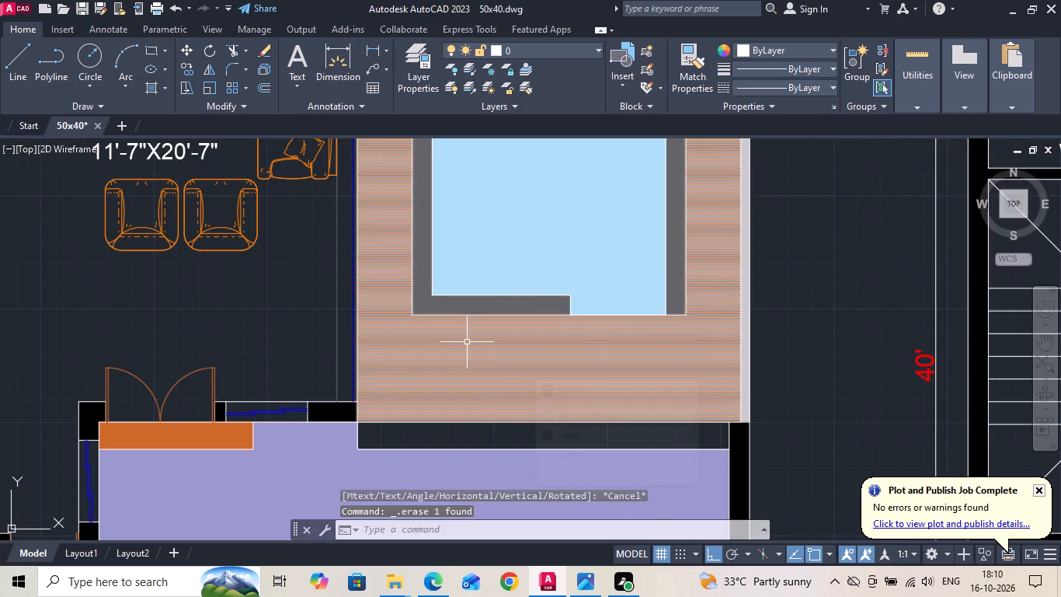
# Save the 50x40 drawing.
pyautogui.hotkey('ctrl', 's')
pyautogui.hotkey('ctrl', 's')
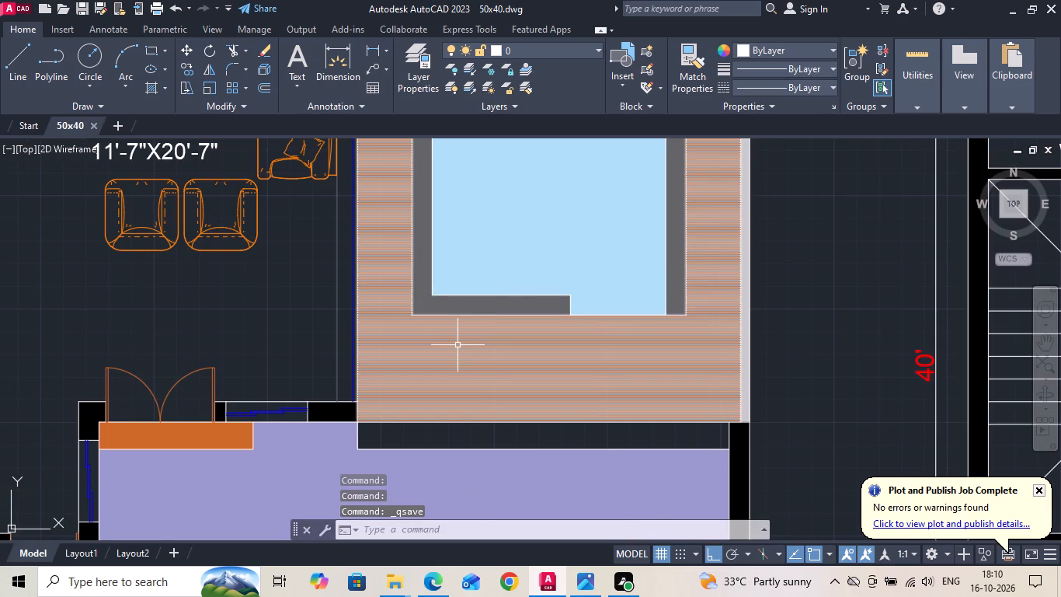
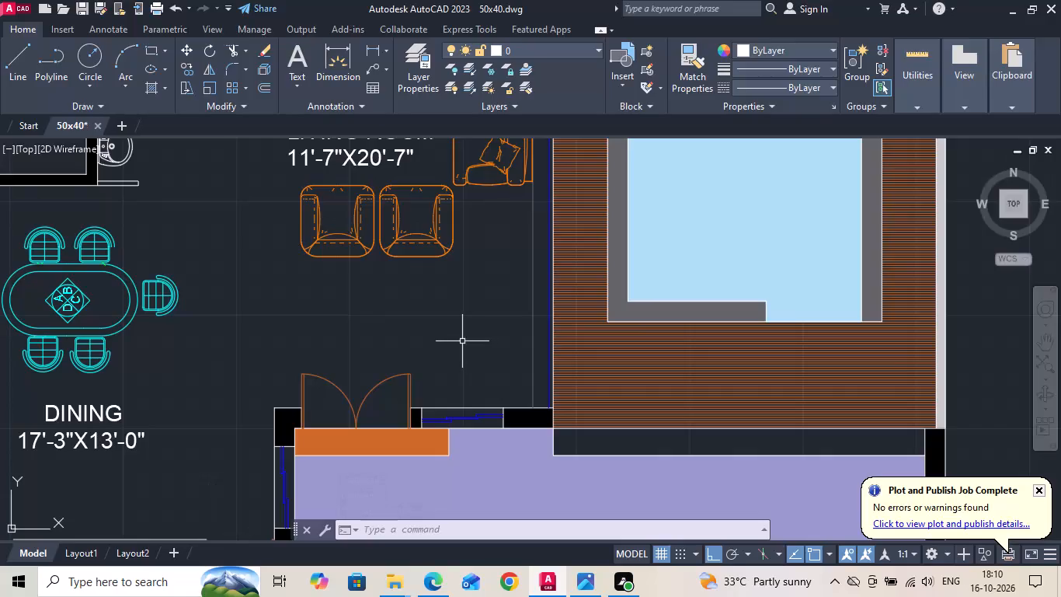
# Add a vertical linear dimension of the ground floor plan's overall depth, from the bedroom's outer corner to the road-side boundary, outside the 40' dimension.
pyautogui.scroll(-3, 458, 341)
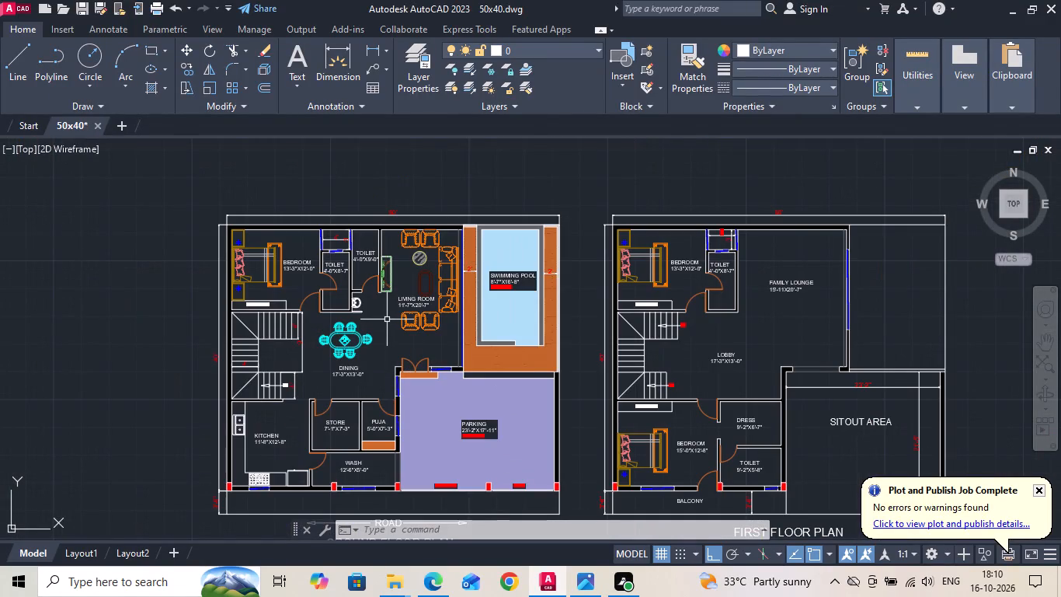
pyautogui.click(374, 53)
pyautogui.scroll(2, 237, 253)
pyautogui.scroll(3, 198, 200)
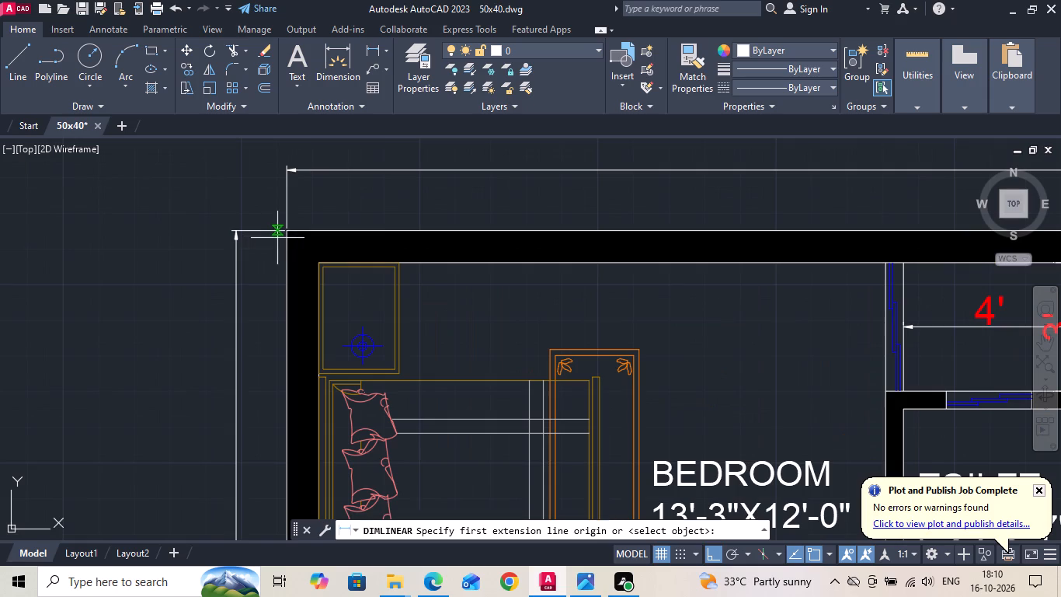
pyautogui.click(287, 233)
pyautogui.scroll(-5, 294, 203)
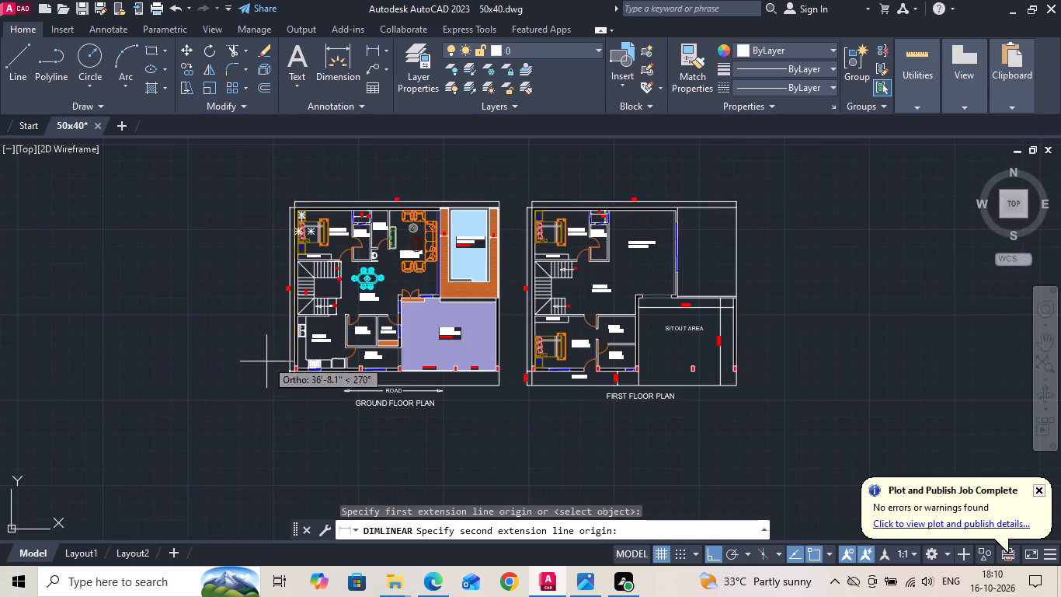
pyautogui.scroll(3, 266, 366)
pyautogui.scroll(1, 363, 473)
pyautogui.click(387, 432)
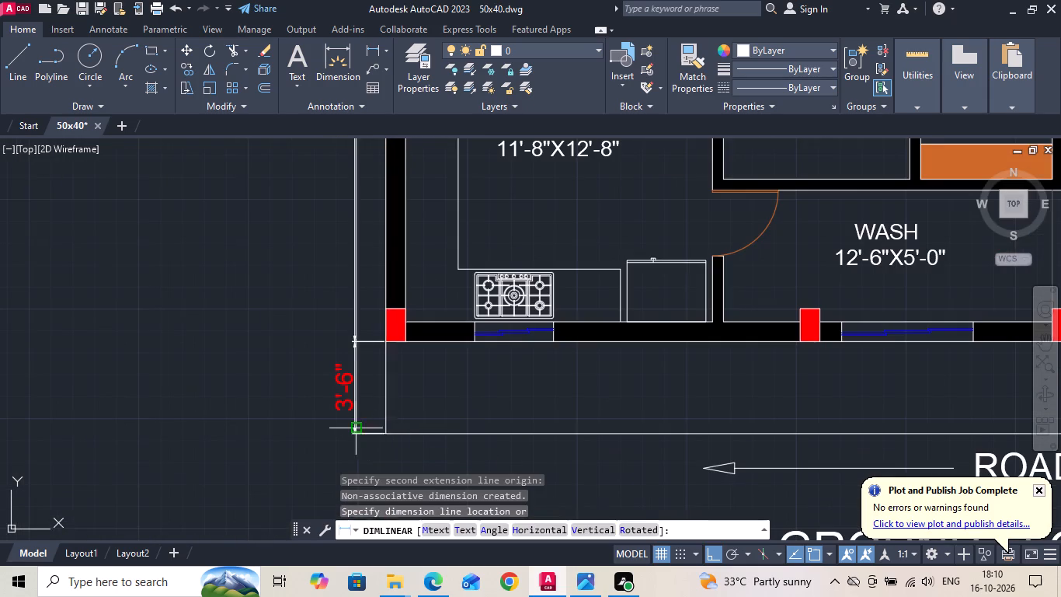
pyautogui.scroll(-2, 352, 431)
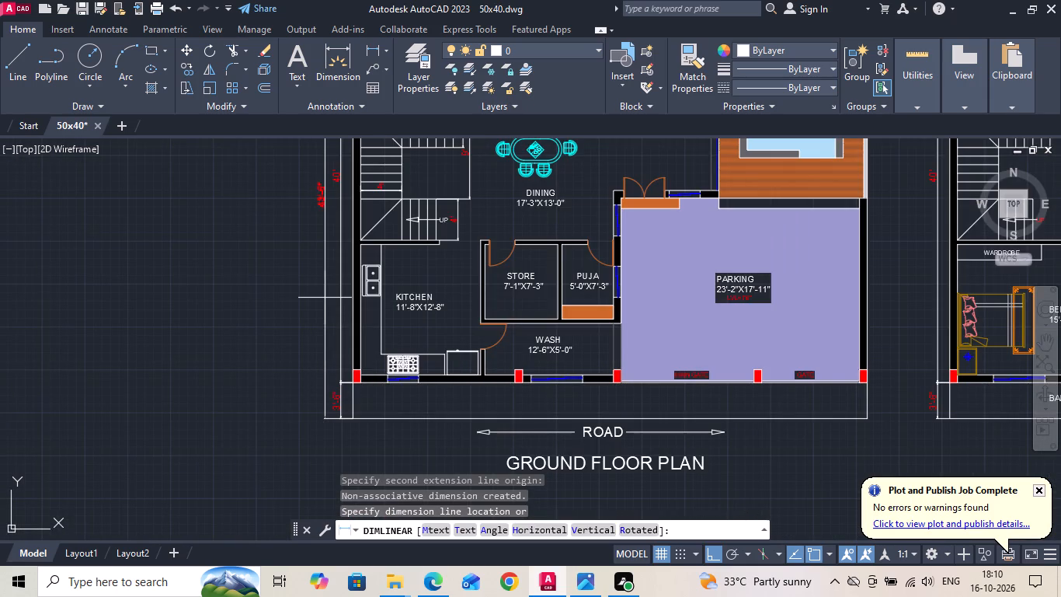
pyautogui.click(325, 298)
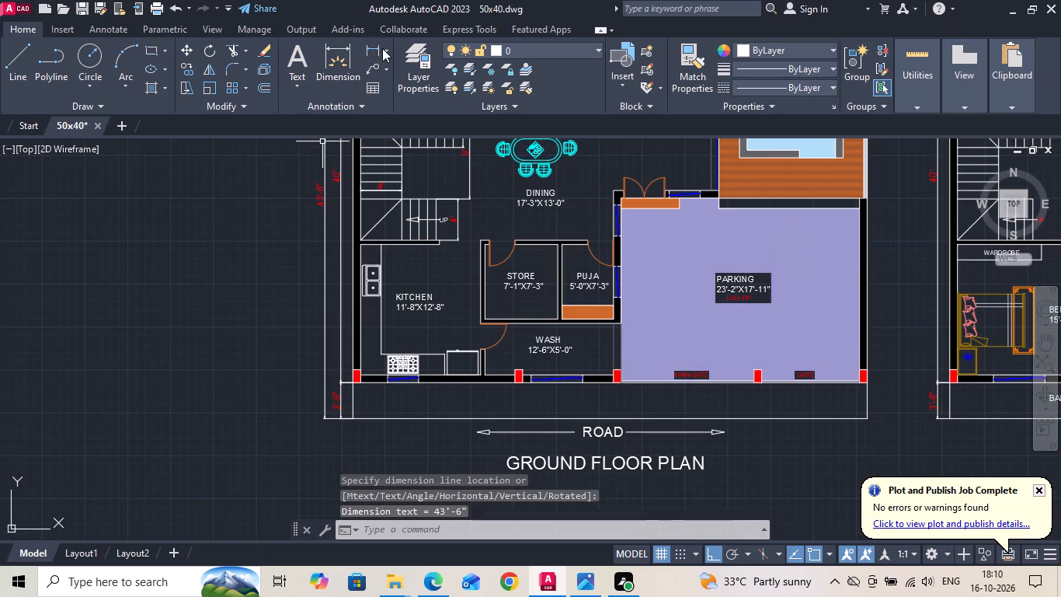
# Save the 50x40 drawing.
pyautogui.scroll(-2, 325, 322)
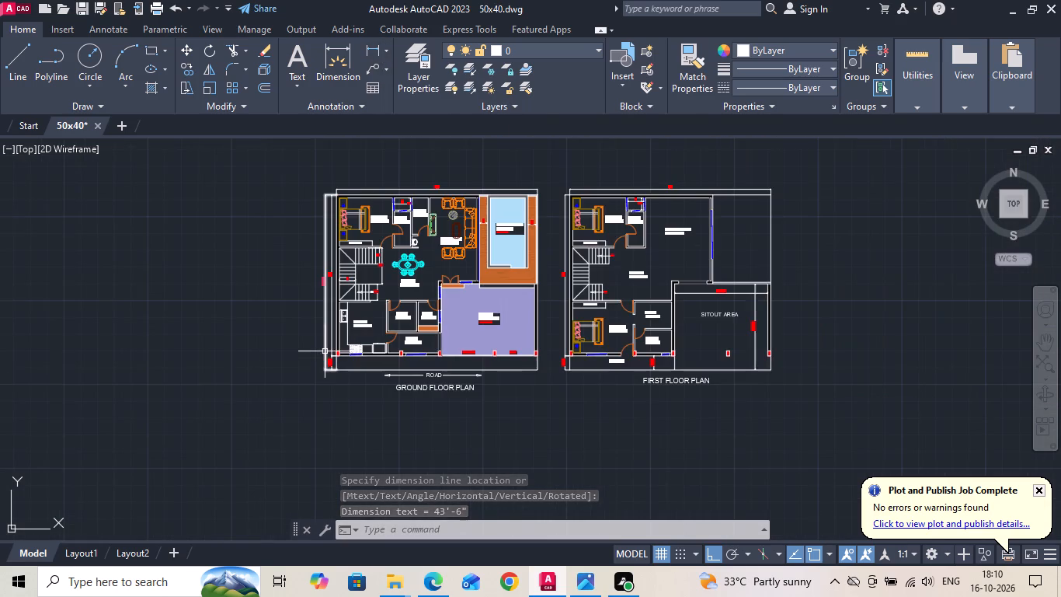
pyautogui.scroll(3, 647, 232)
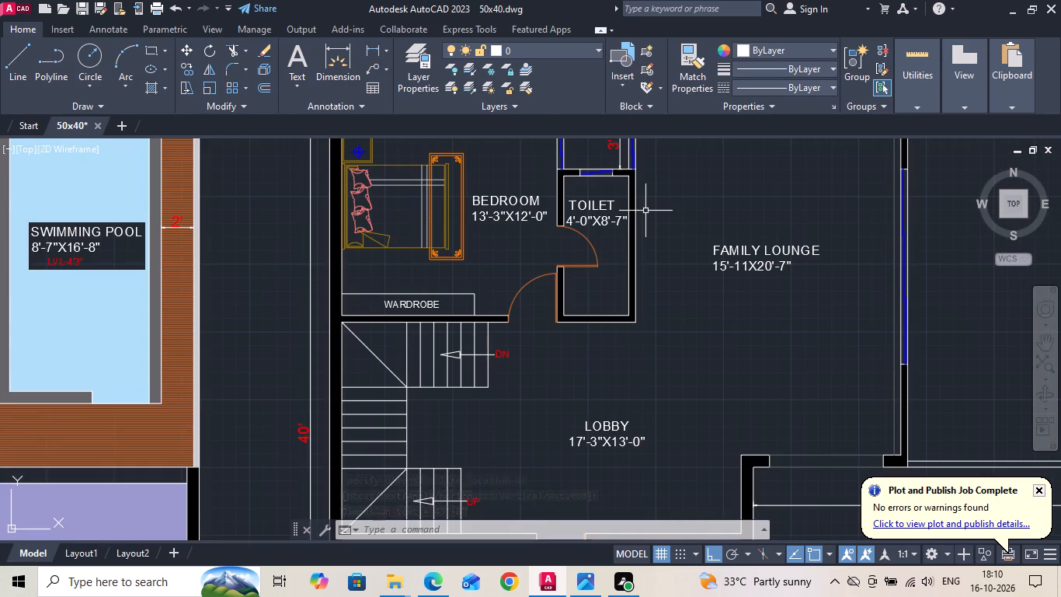
pyautogui.hotkey('ctrl', 's')
pyautogui.hotkey('ctrl', 's')
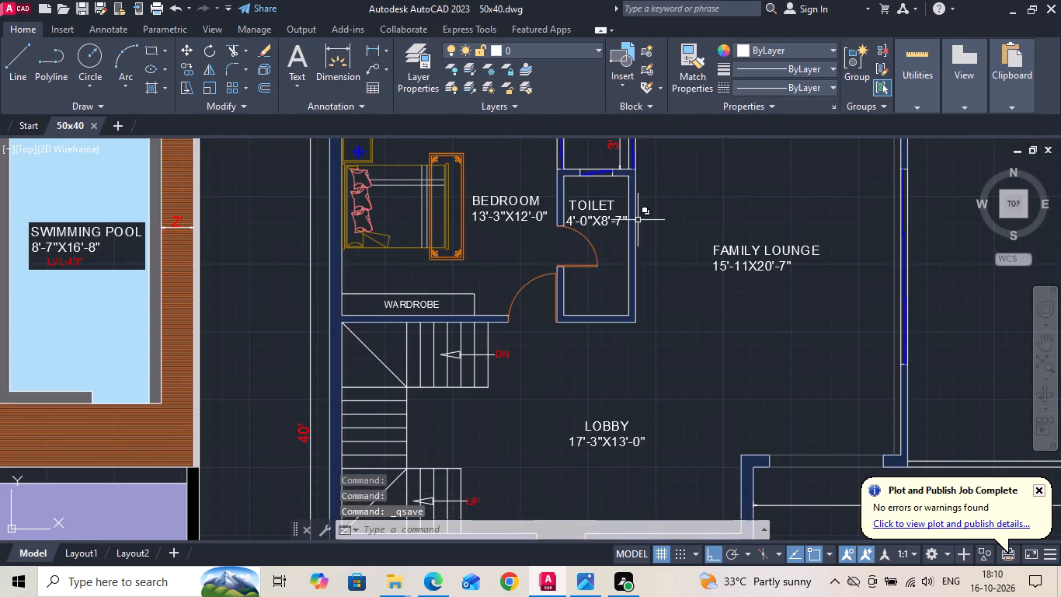
pyautogui.scroll(-1, 565, 283)
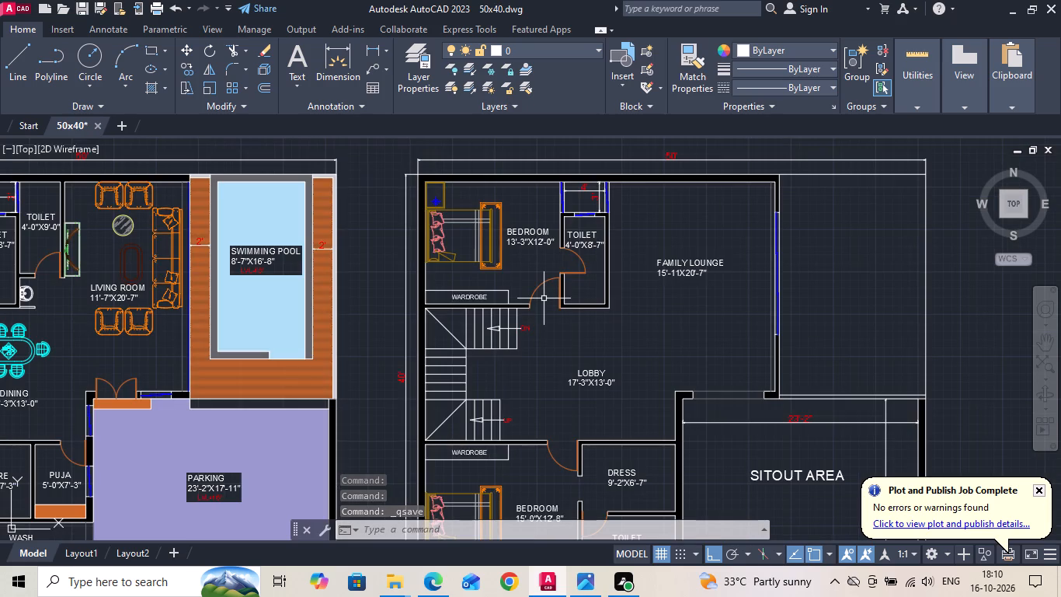
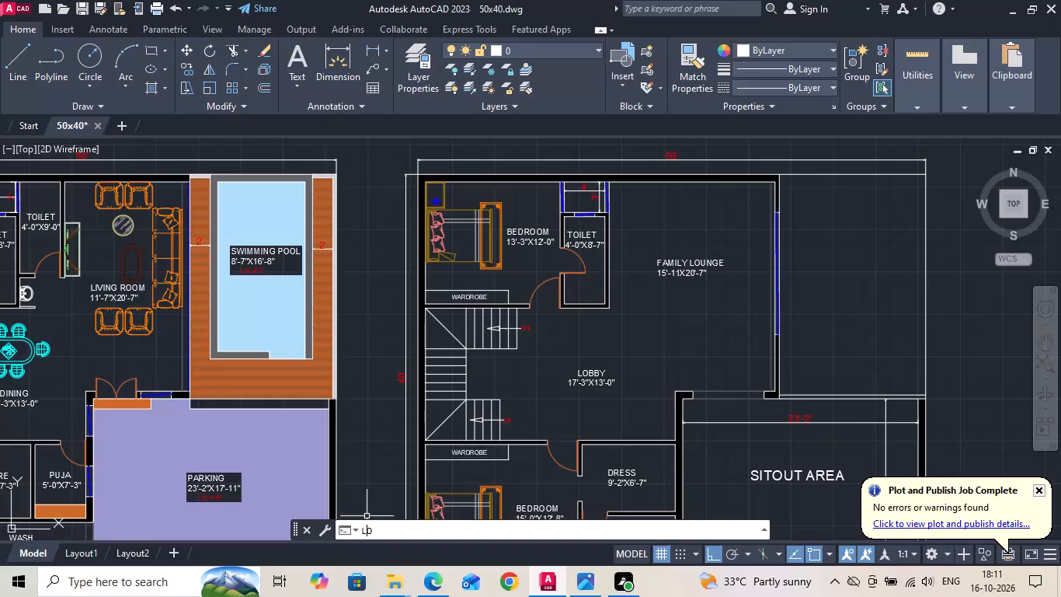
# Turn off command log file recording with LOGFILEOFF.
pyautogui.press('g')
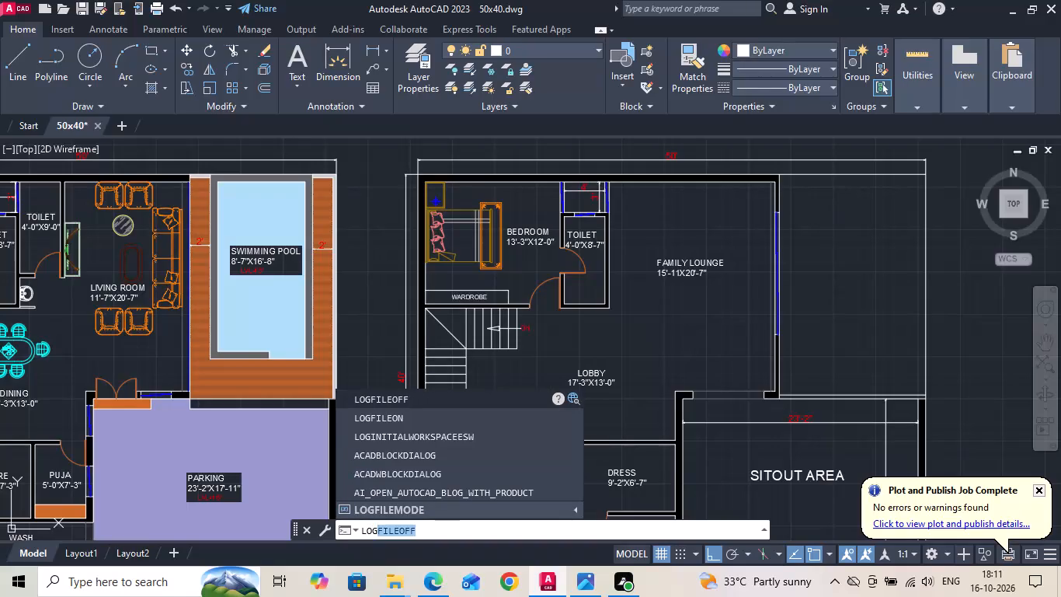
pyautogui.write('FI')
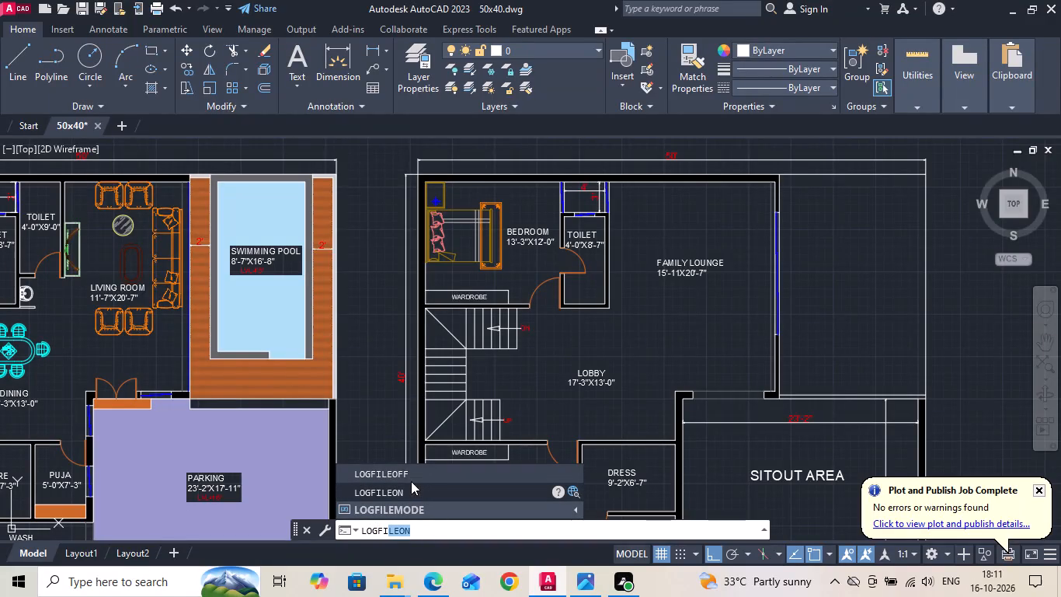
pyautogui.click(410, 478)
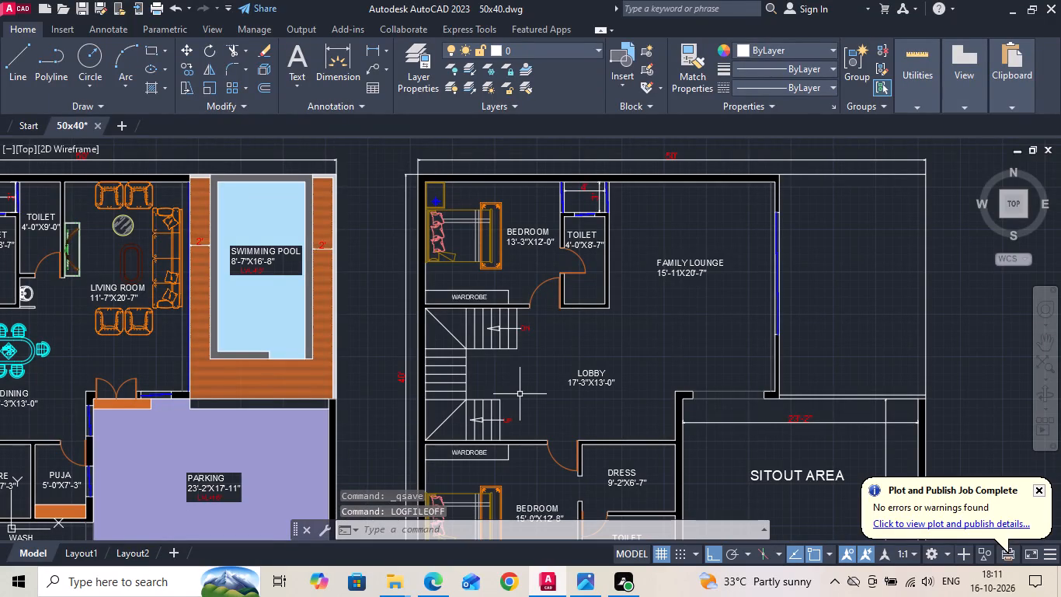
# Save the 50x40 drawing.
pyautogui.hotkey('ctrl', 's')
pyautogui.scroll(-1, 530, 411)
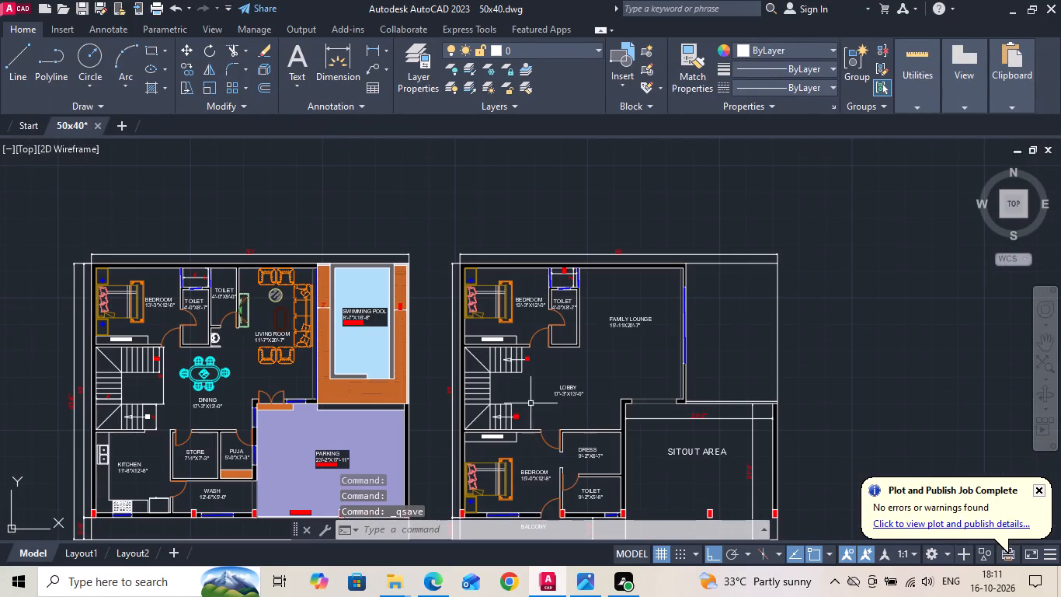
pyautogui.hotkey('ctrl', 's')
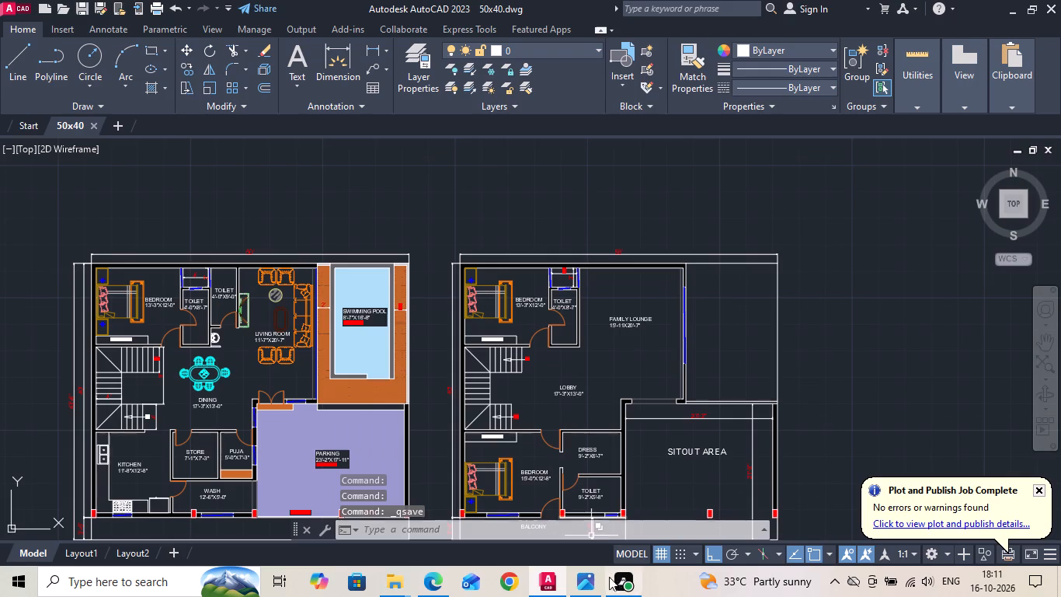